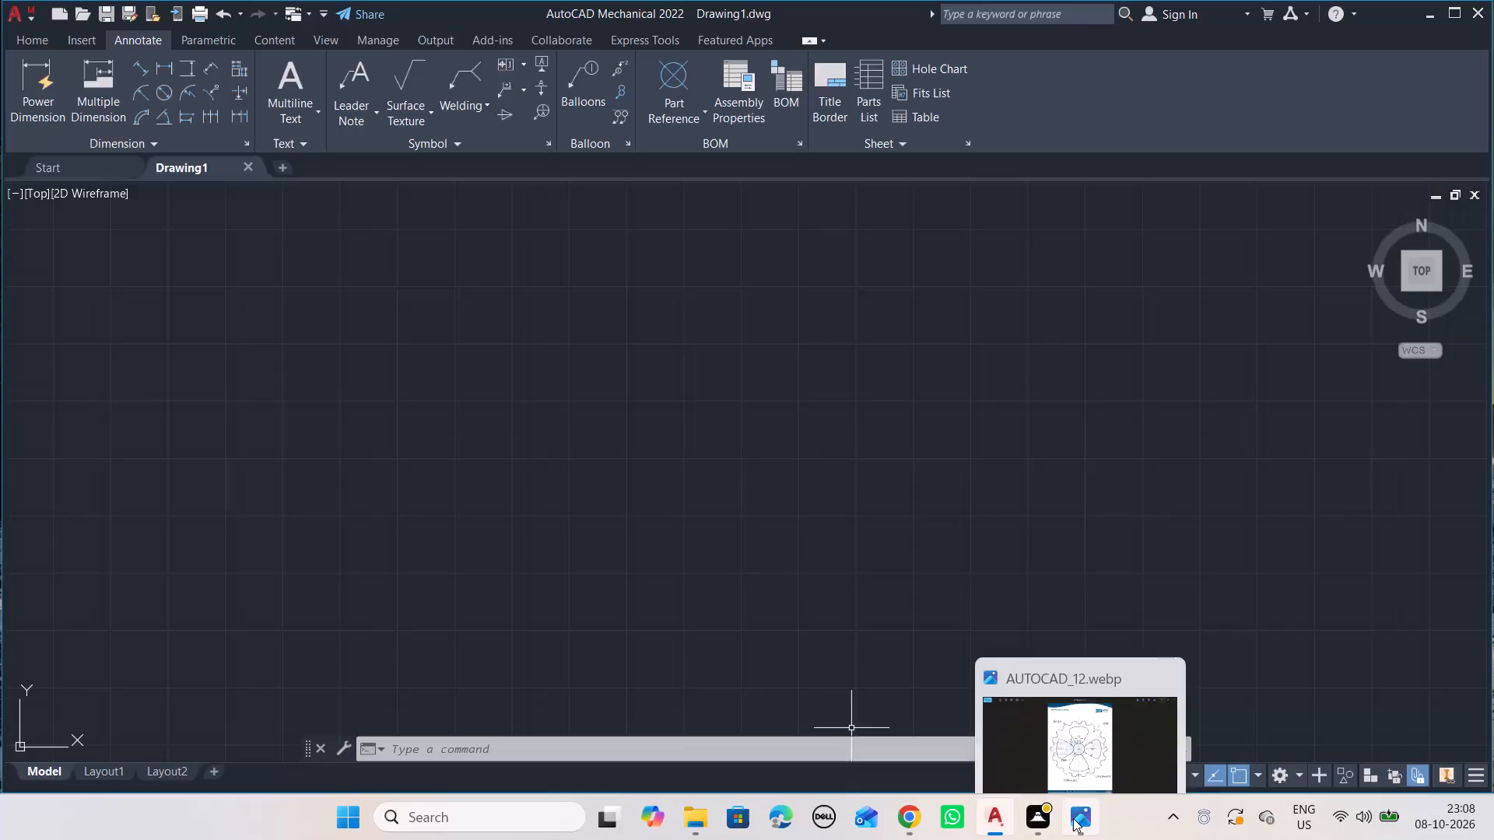
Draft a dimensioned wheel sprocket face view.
Switch to the image viewer showing AUTOCAD_12.webp to examine the reference drawing of the notched wheel.
left_click(1073, 818)
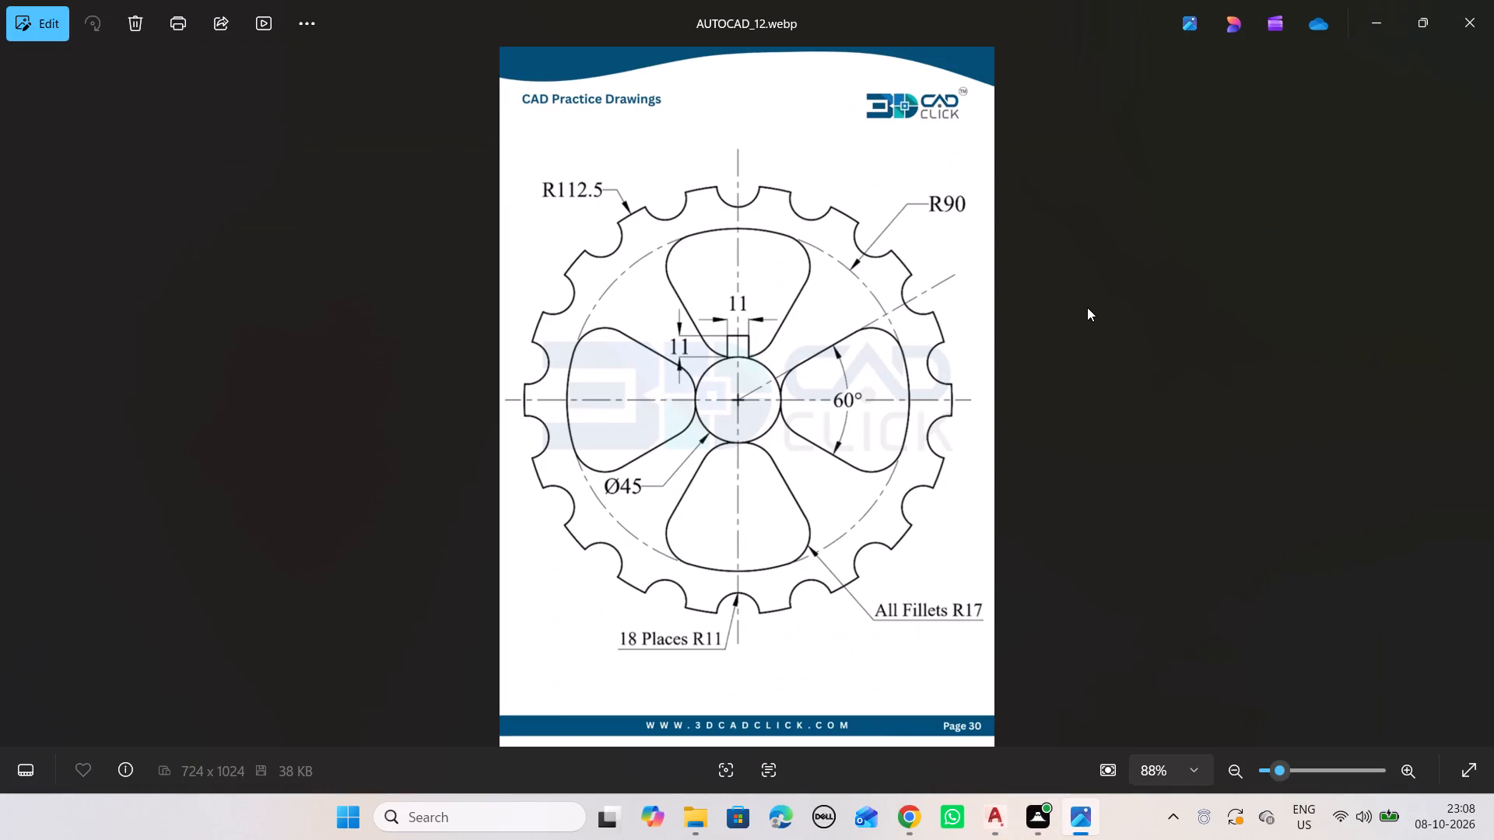
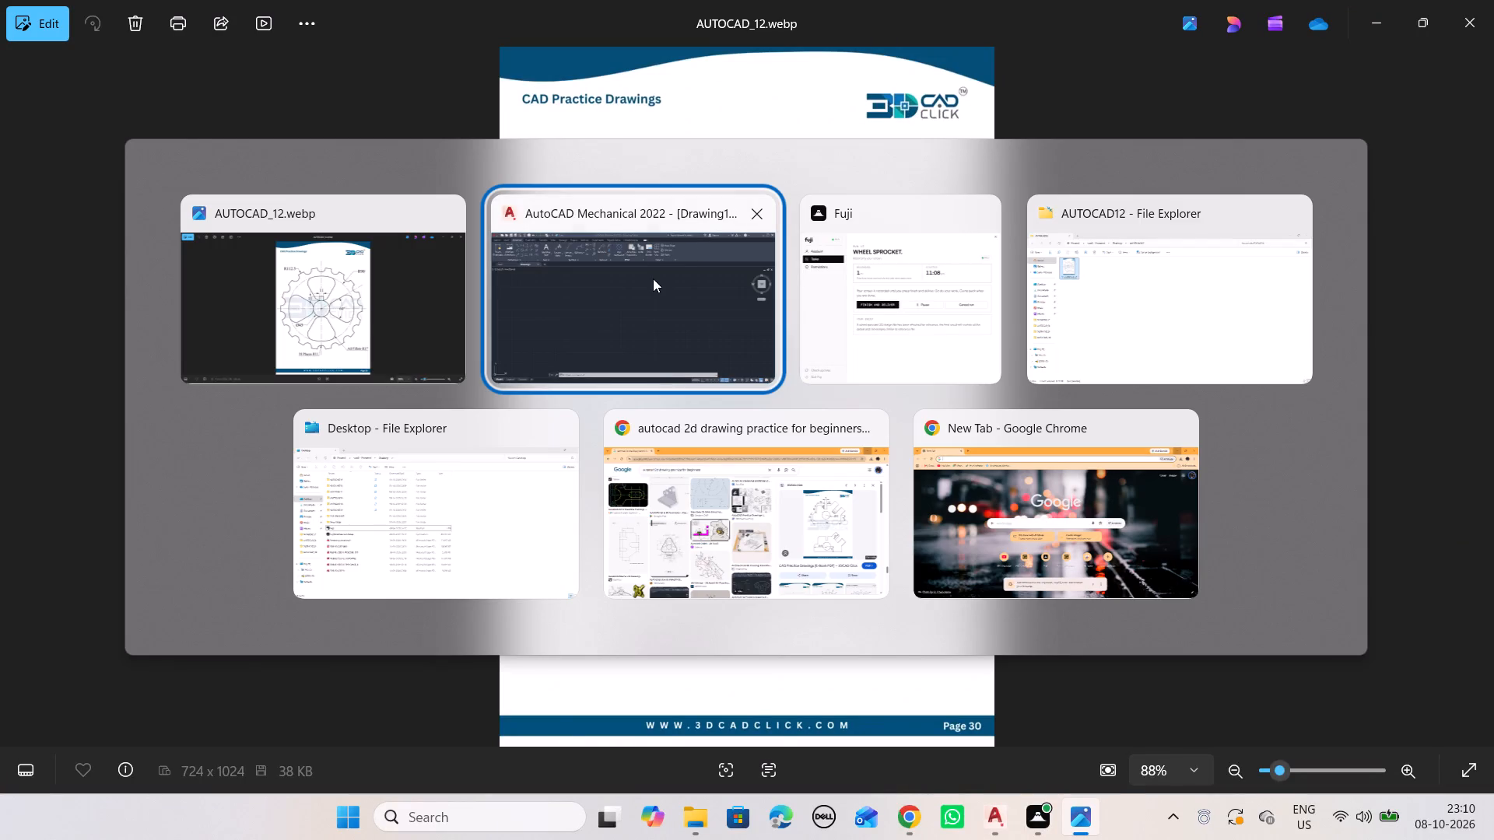
Return to the AutoCAD drawing and draw the wheel's outer circle with a radius of 112.5.
left_click(308, 310, "alt")
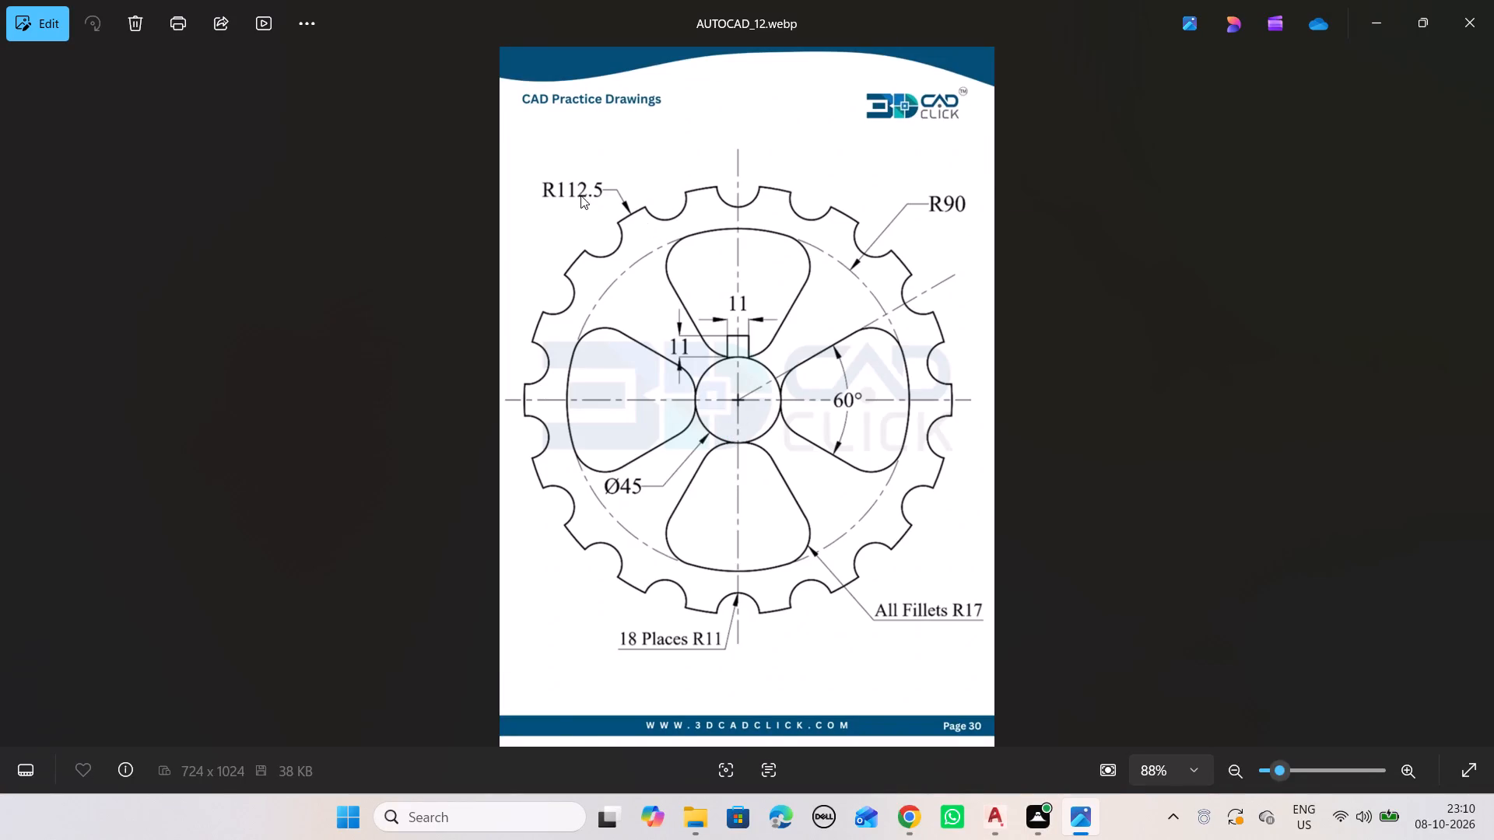
key("alt+Tab")
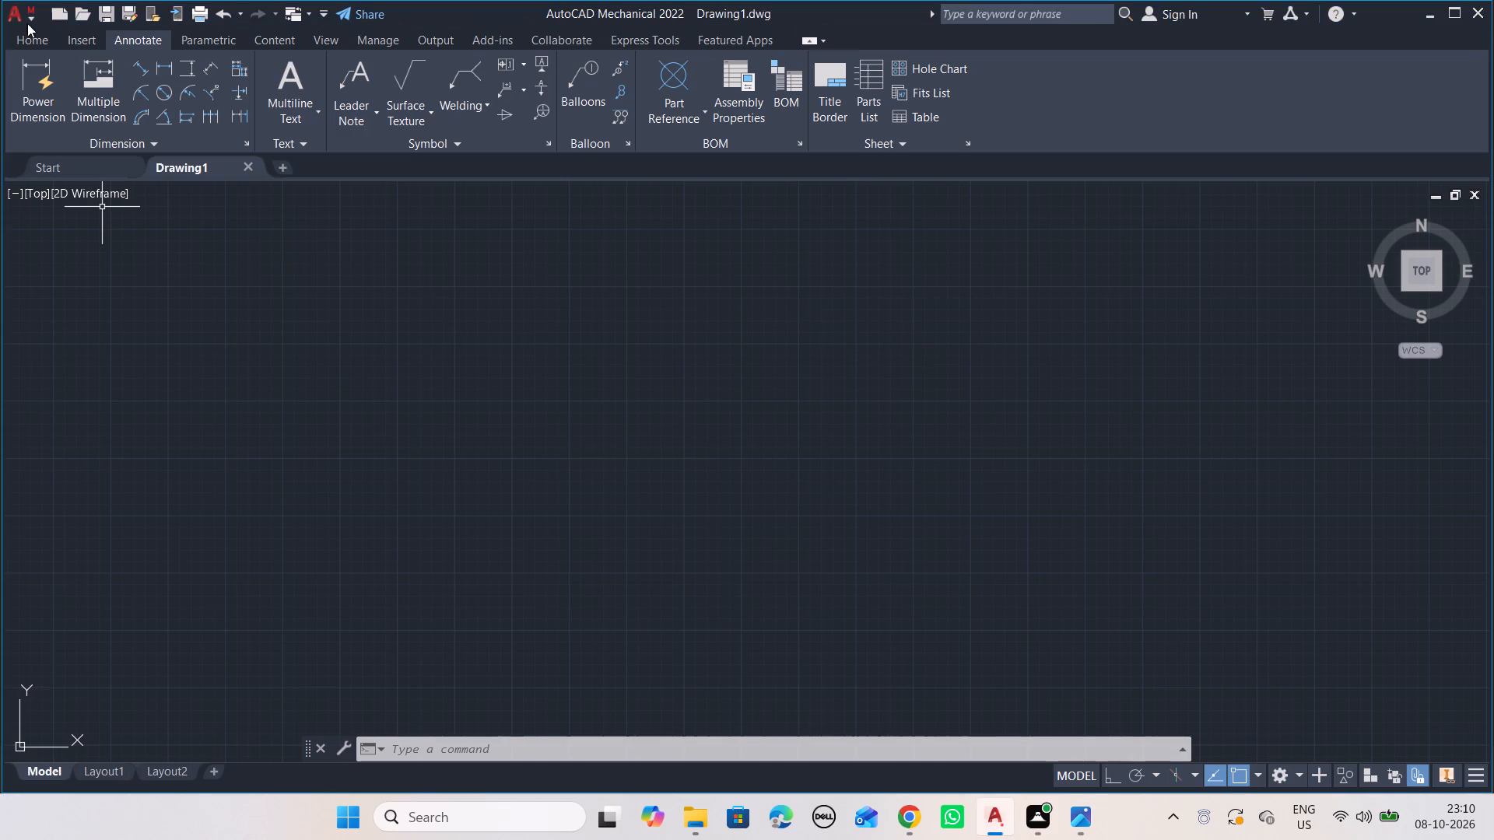
left_click(37, 39)
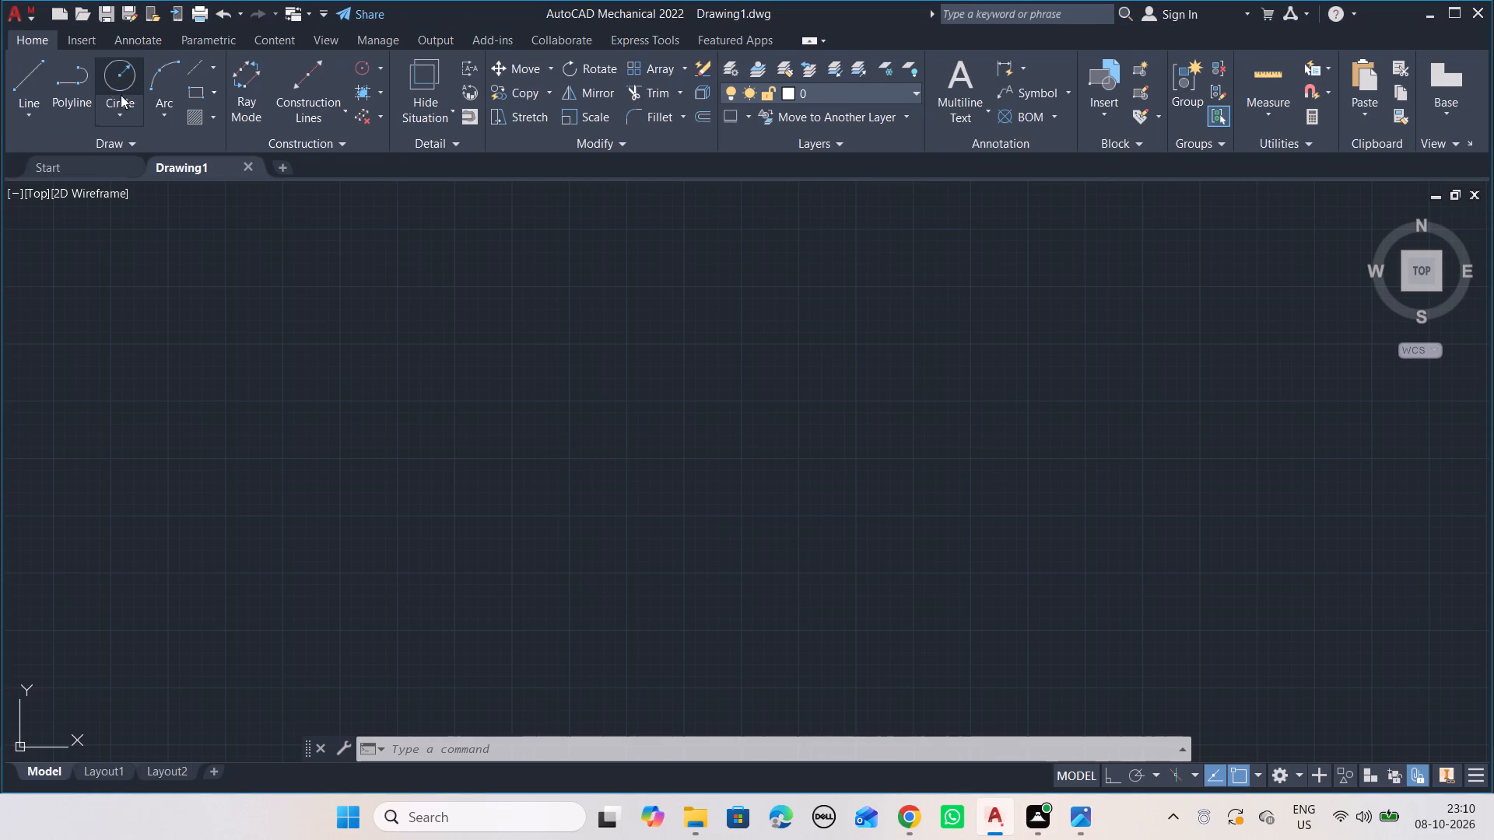
left_click(126, 79)
left_click(717, 436)
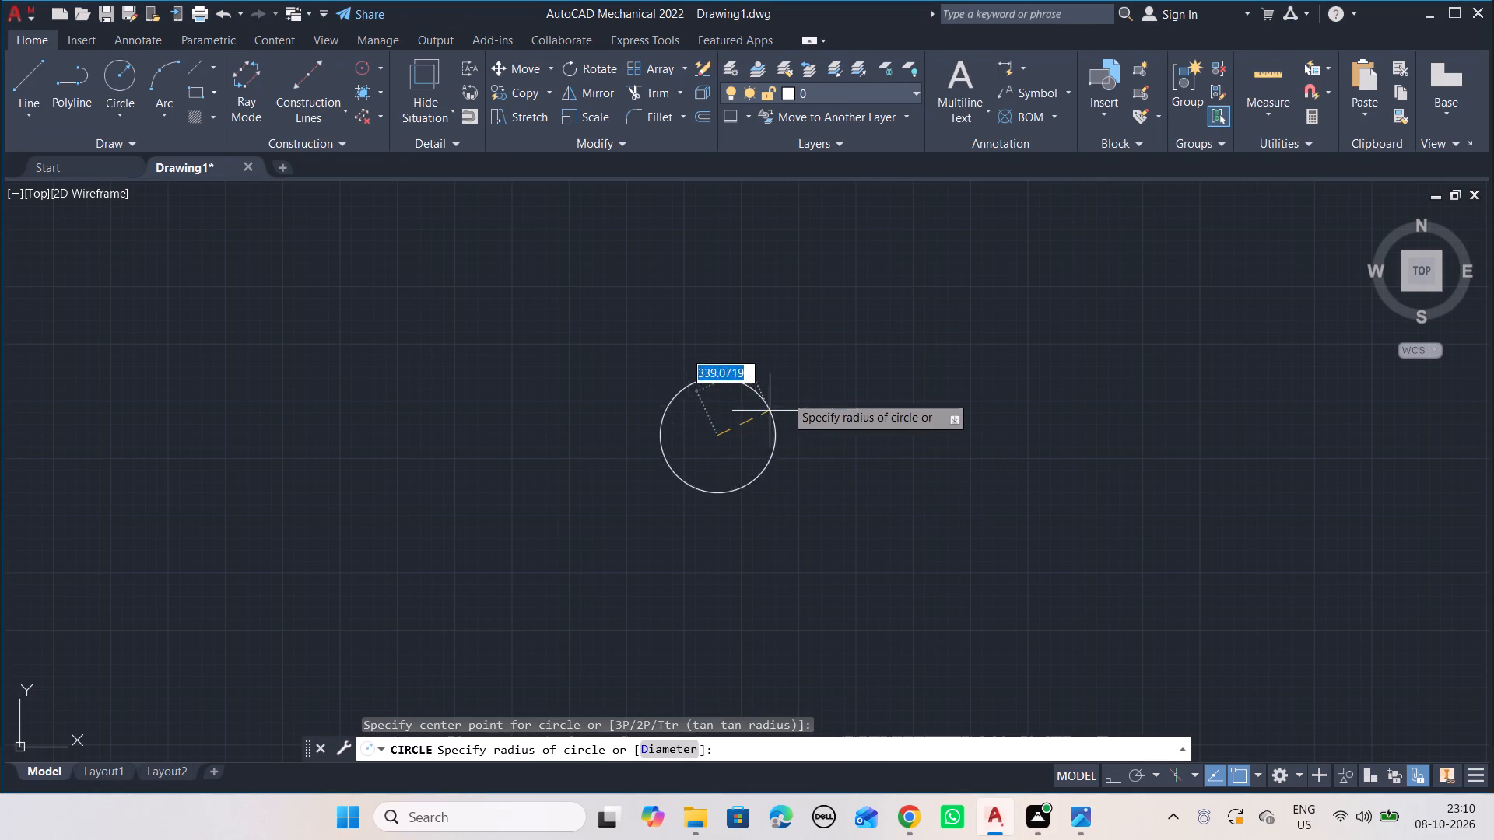
type("112.5")
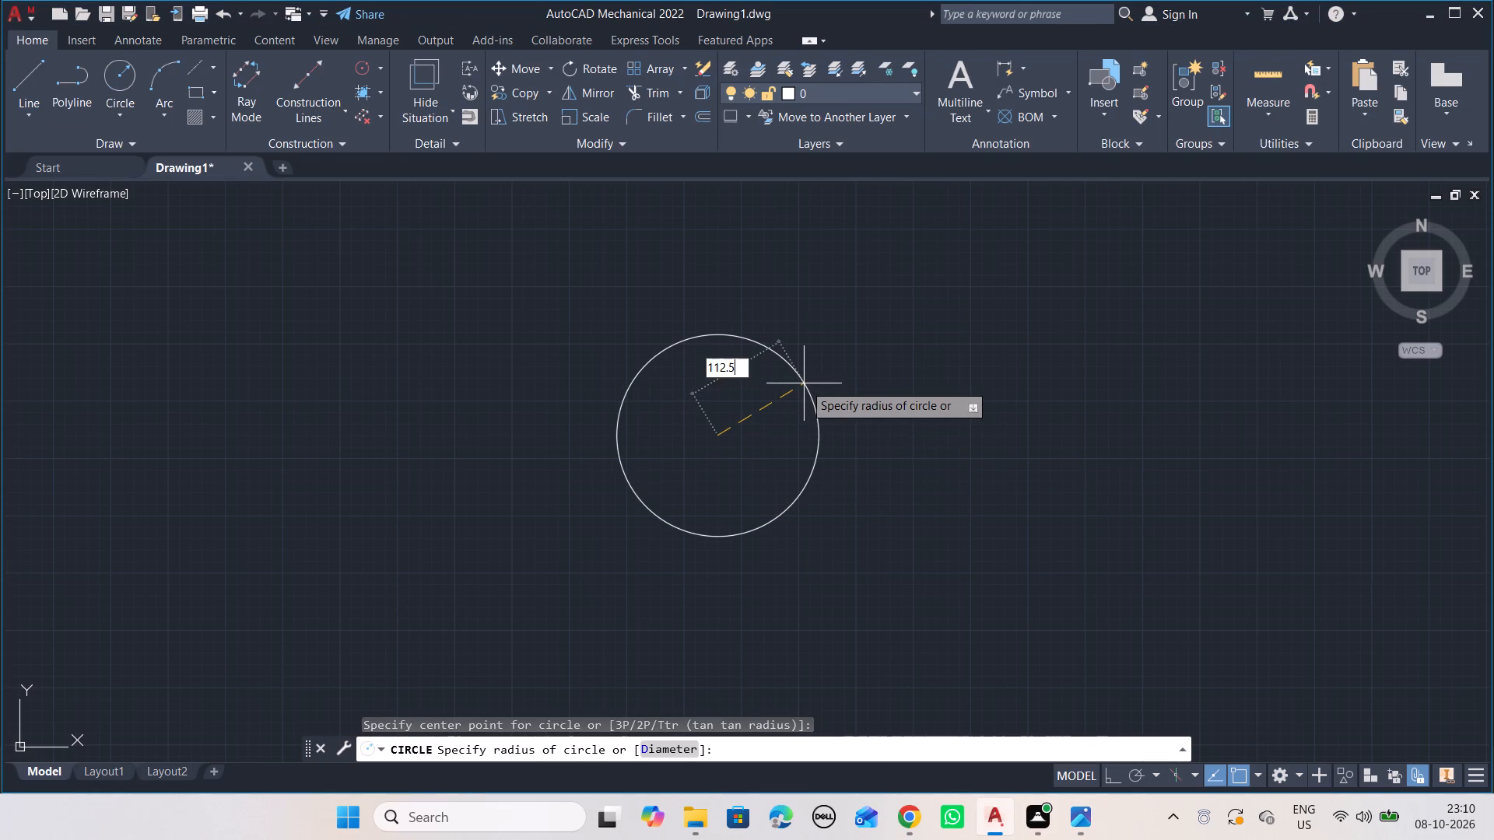
key("Return")
Add a centreline cross at the centre of the outer circle, sized freehand to end inside the circle.
middle_click(713, 365)
middle_click(714, 361)
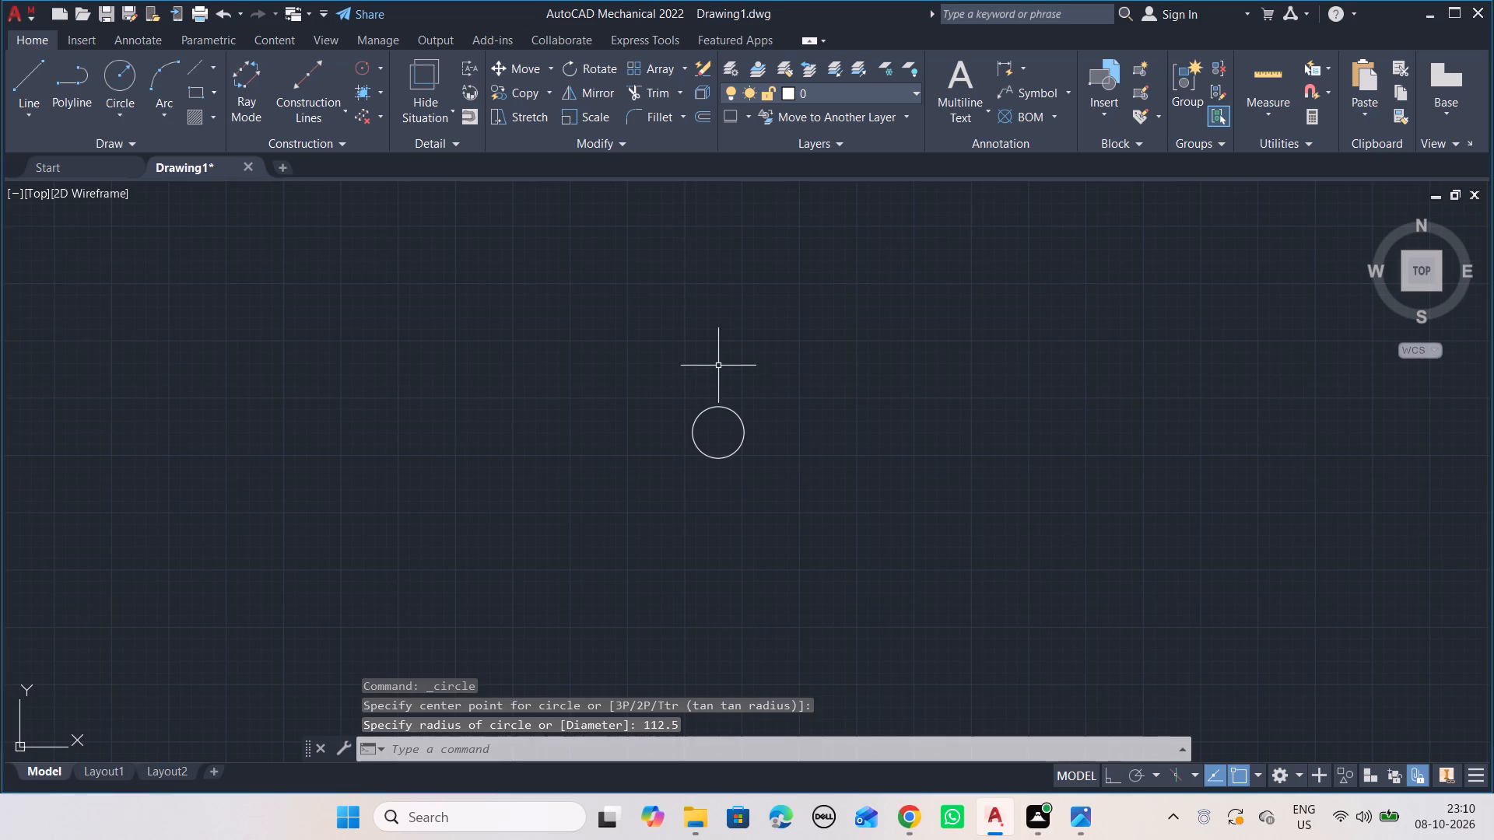
middle_click(721, 413)
middle_click(721, 413)
scroll(755, 394, "down", 2)
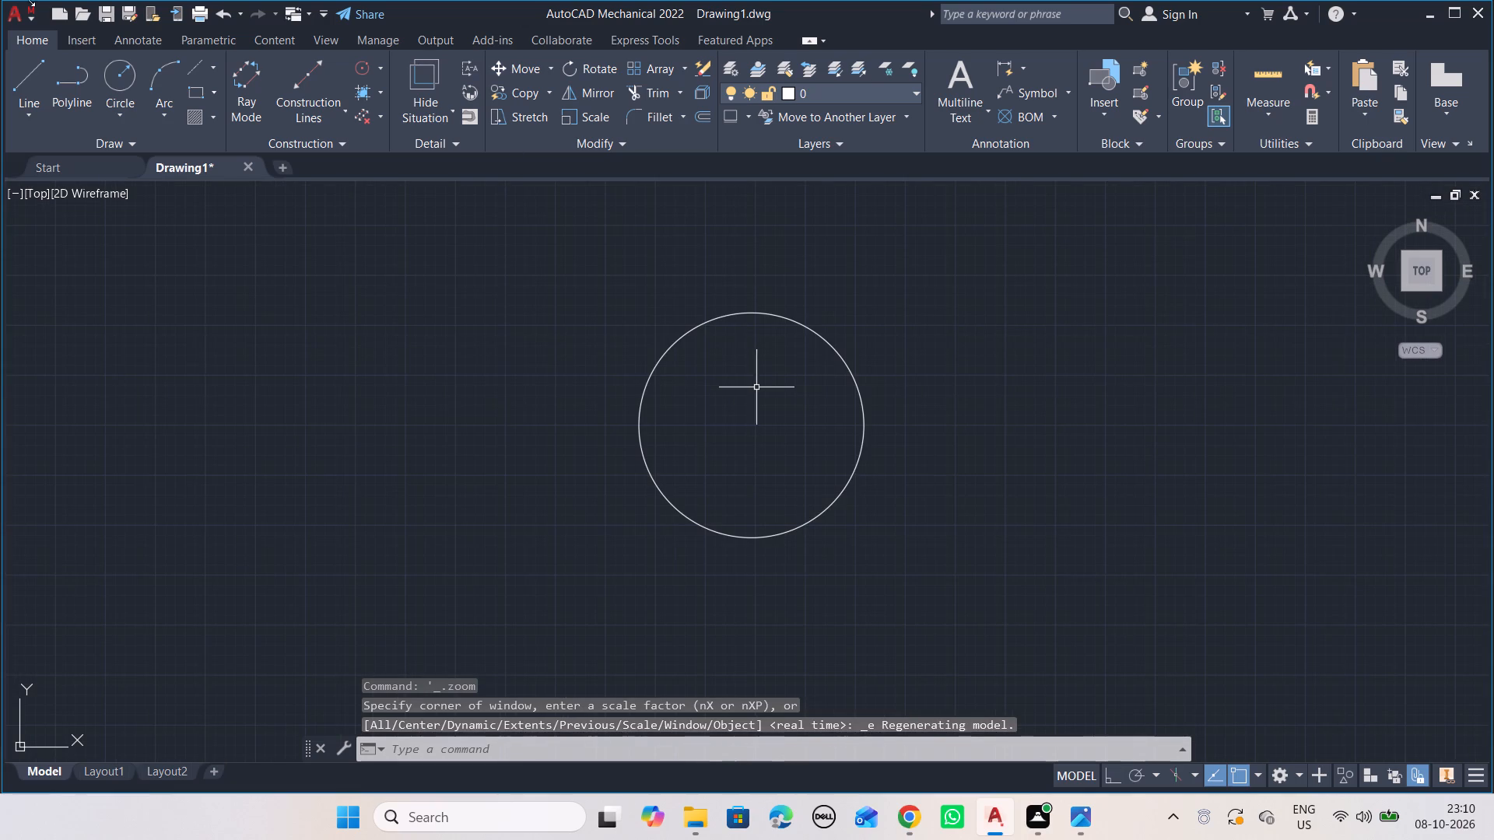
left_click(214, 71)
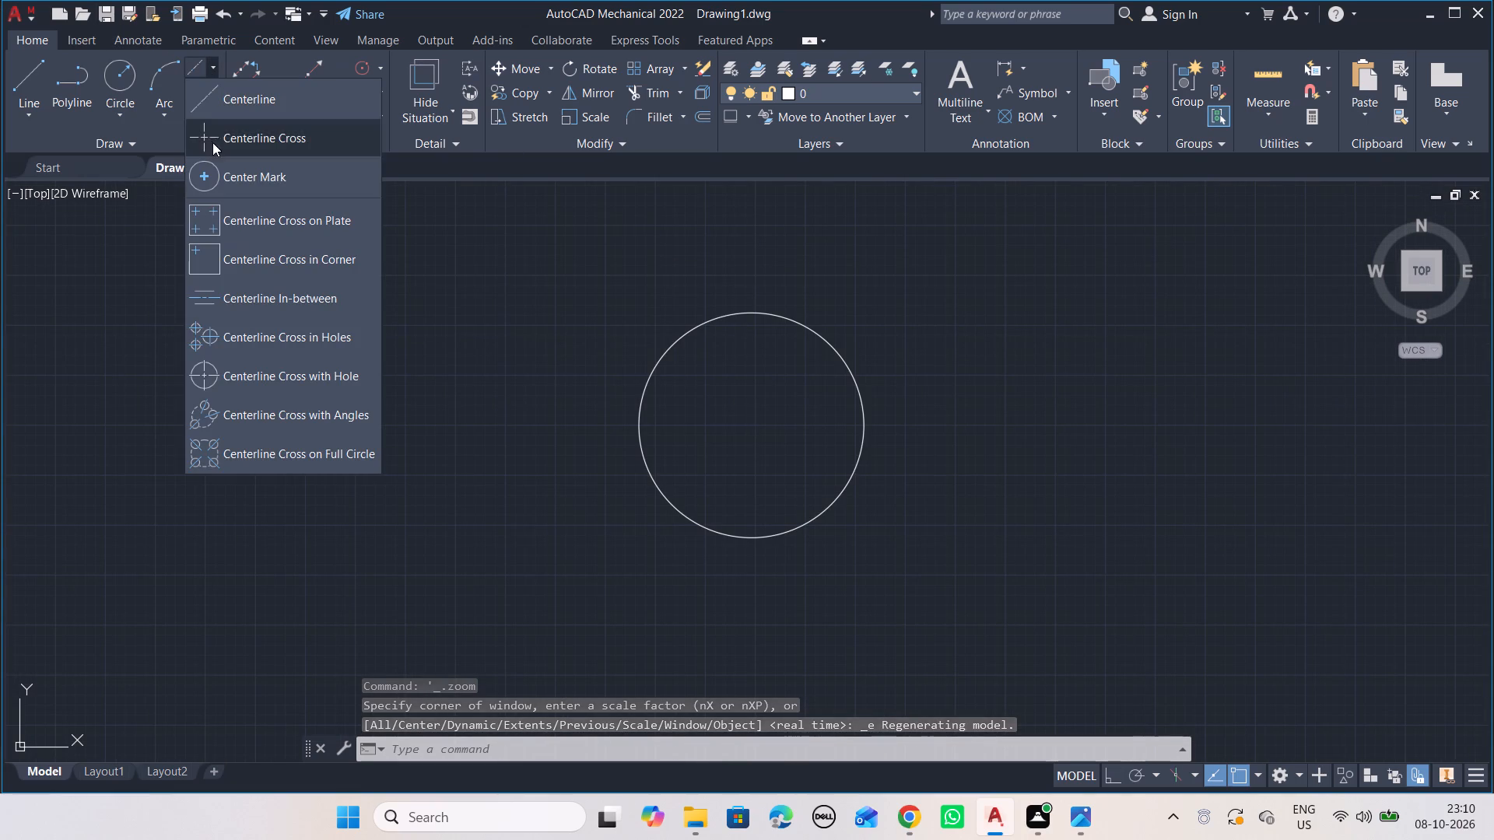
left_click(237, 142)
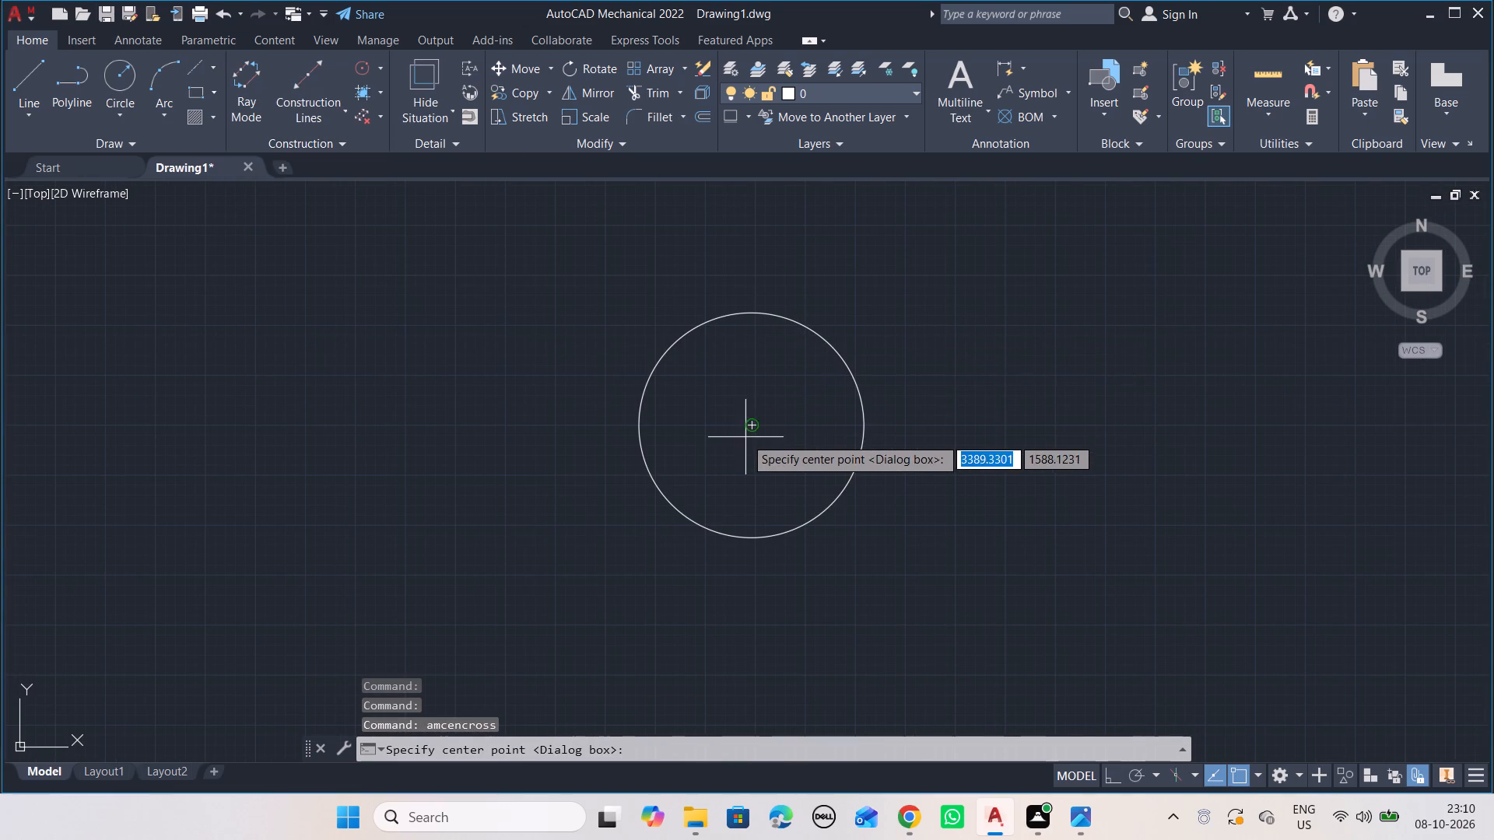
left_click(756, 426)
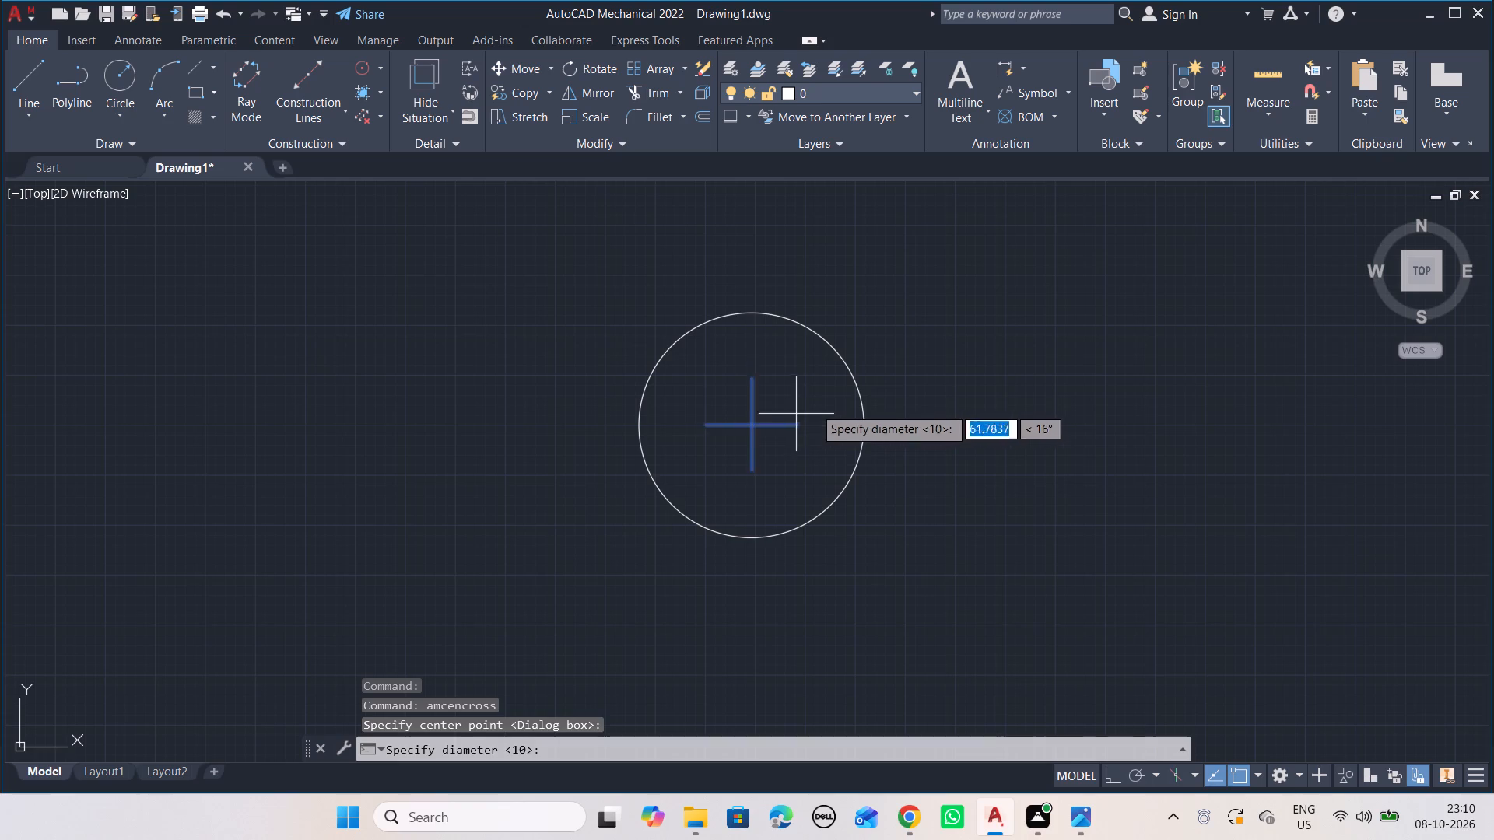
left_click(821, 403)
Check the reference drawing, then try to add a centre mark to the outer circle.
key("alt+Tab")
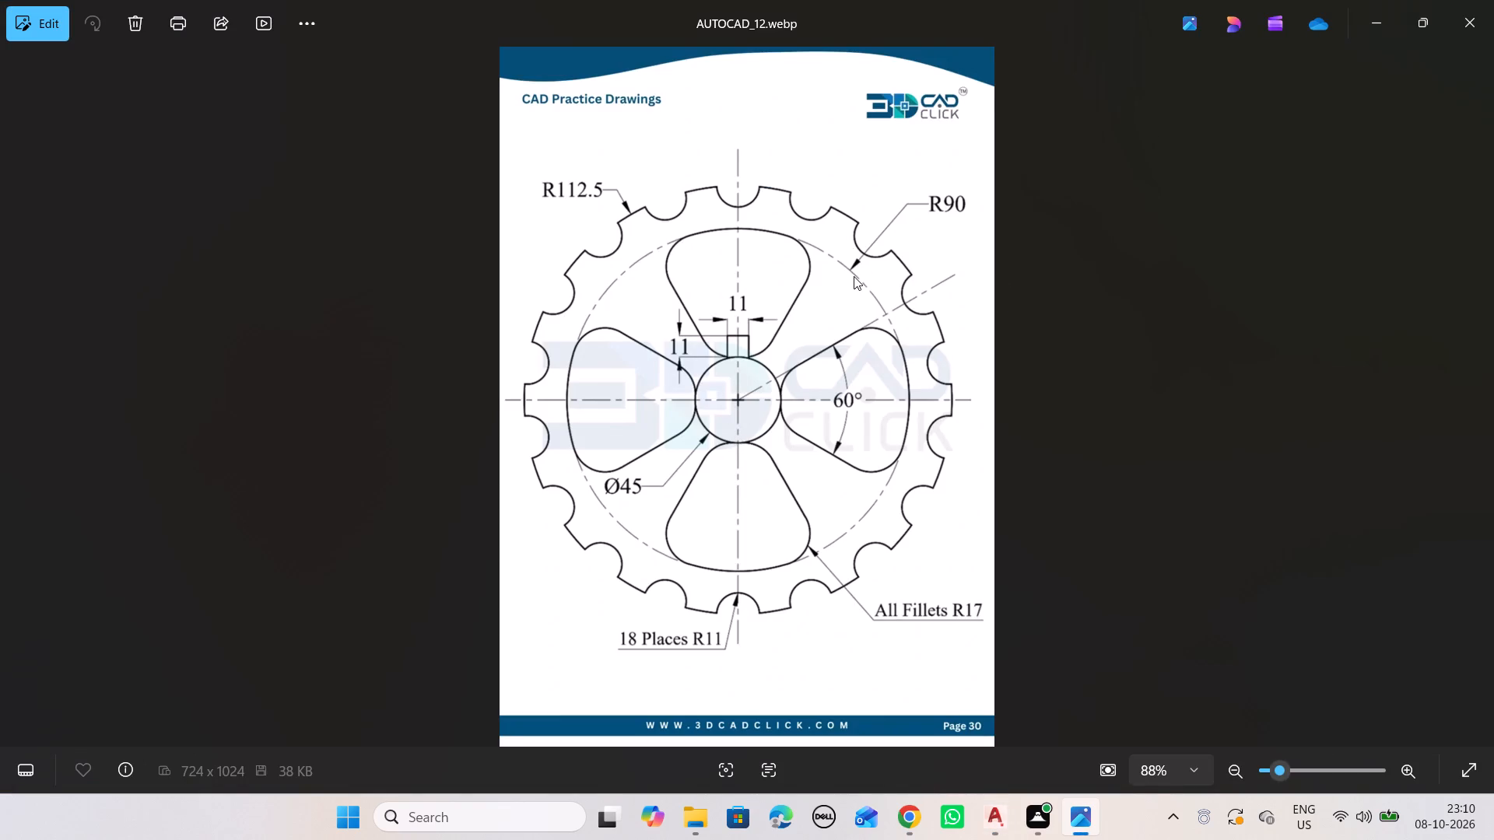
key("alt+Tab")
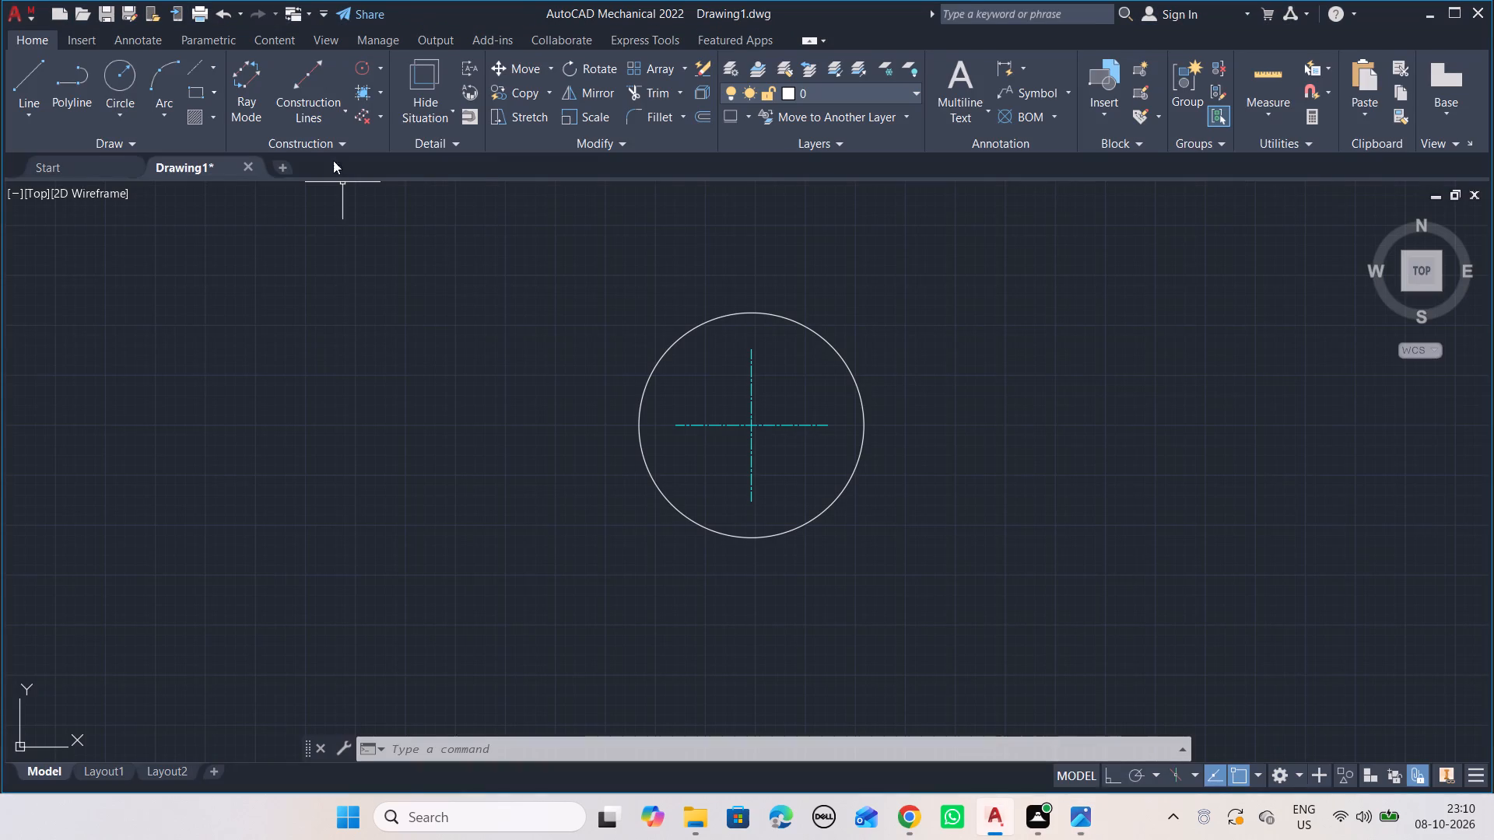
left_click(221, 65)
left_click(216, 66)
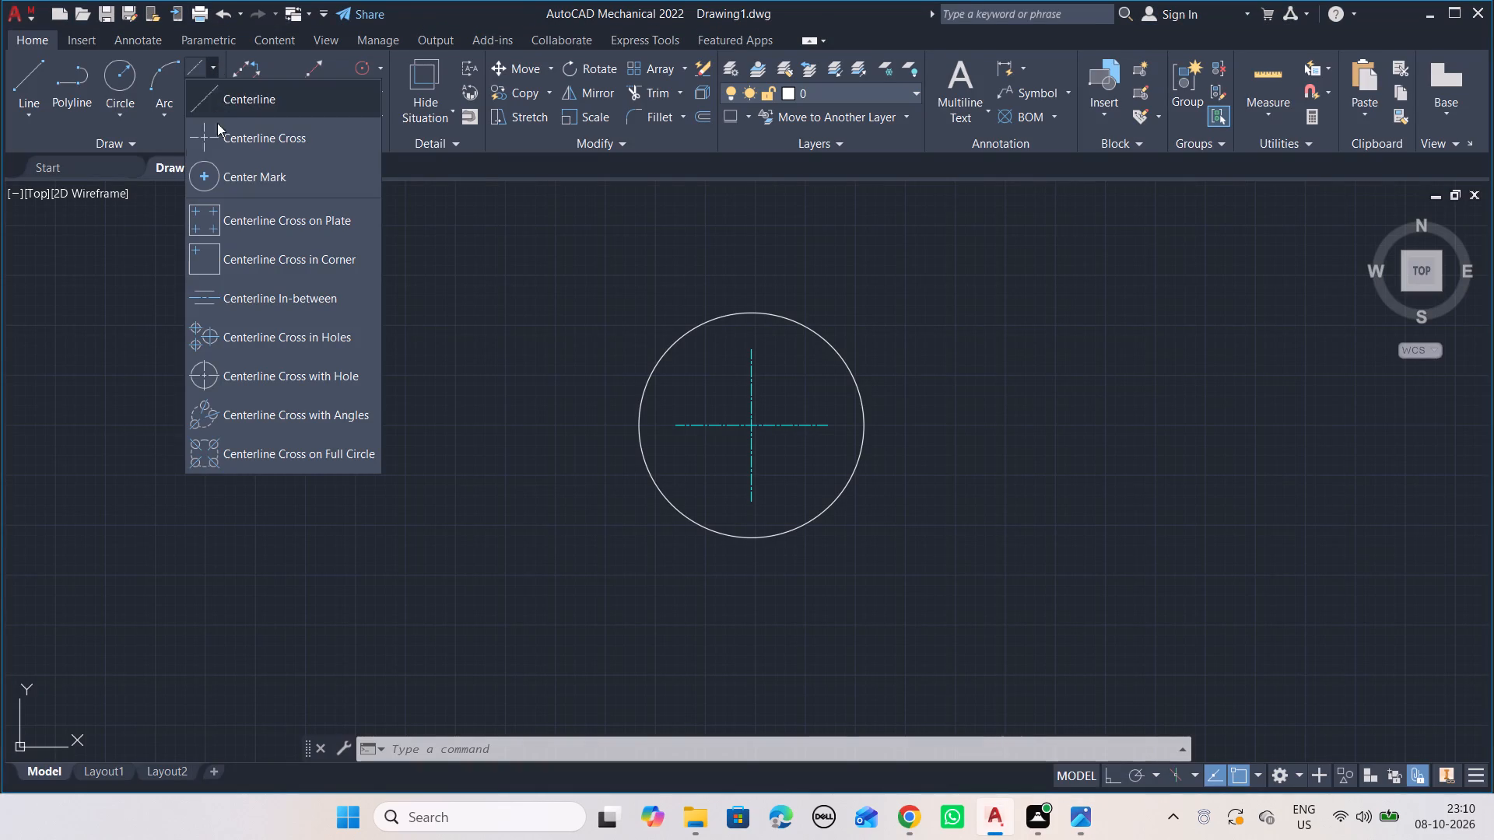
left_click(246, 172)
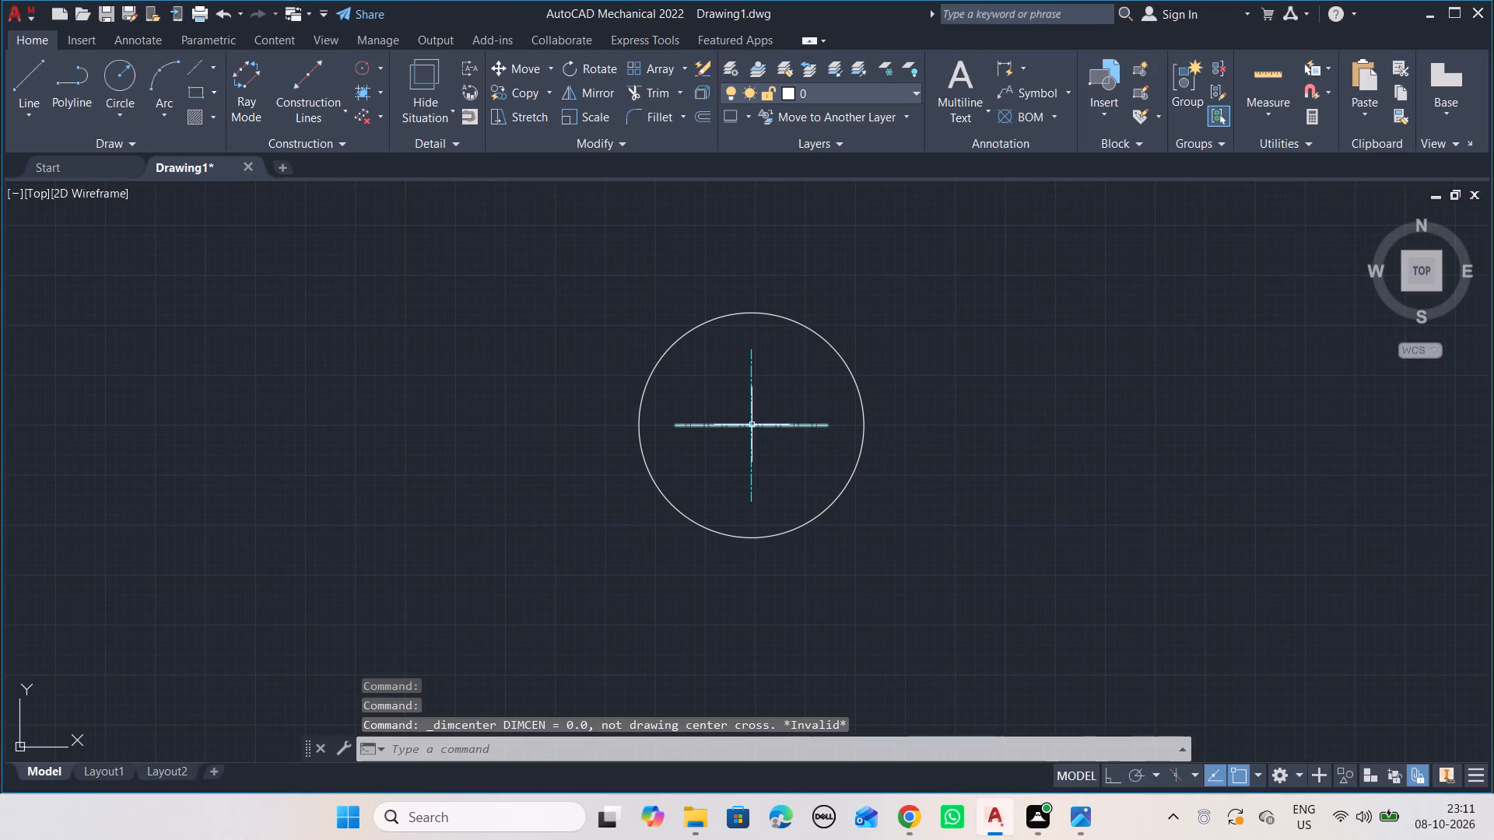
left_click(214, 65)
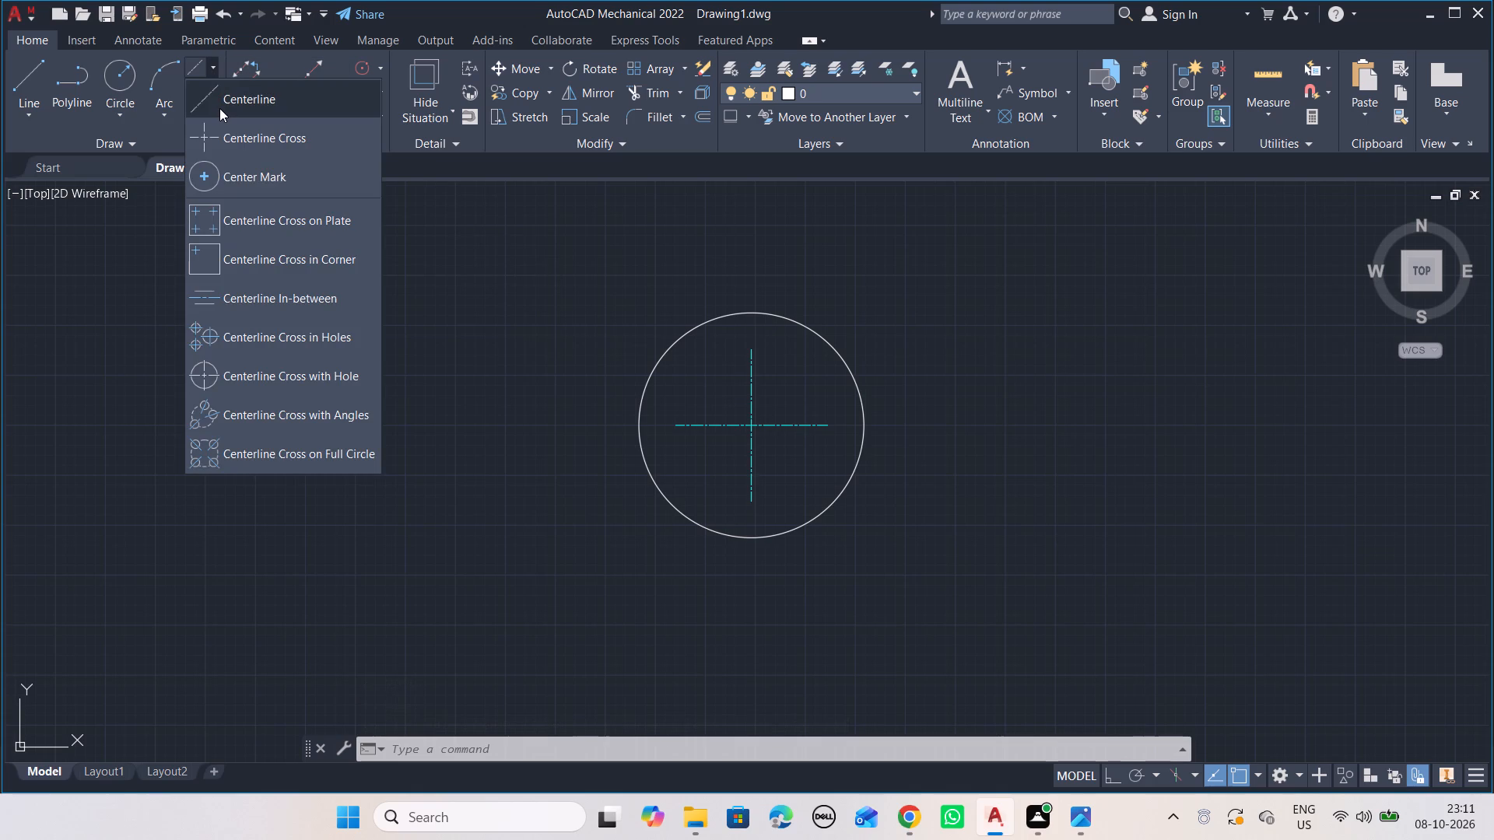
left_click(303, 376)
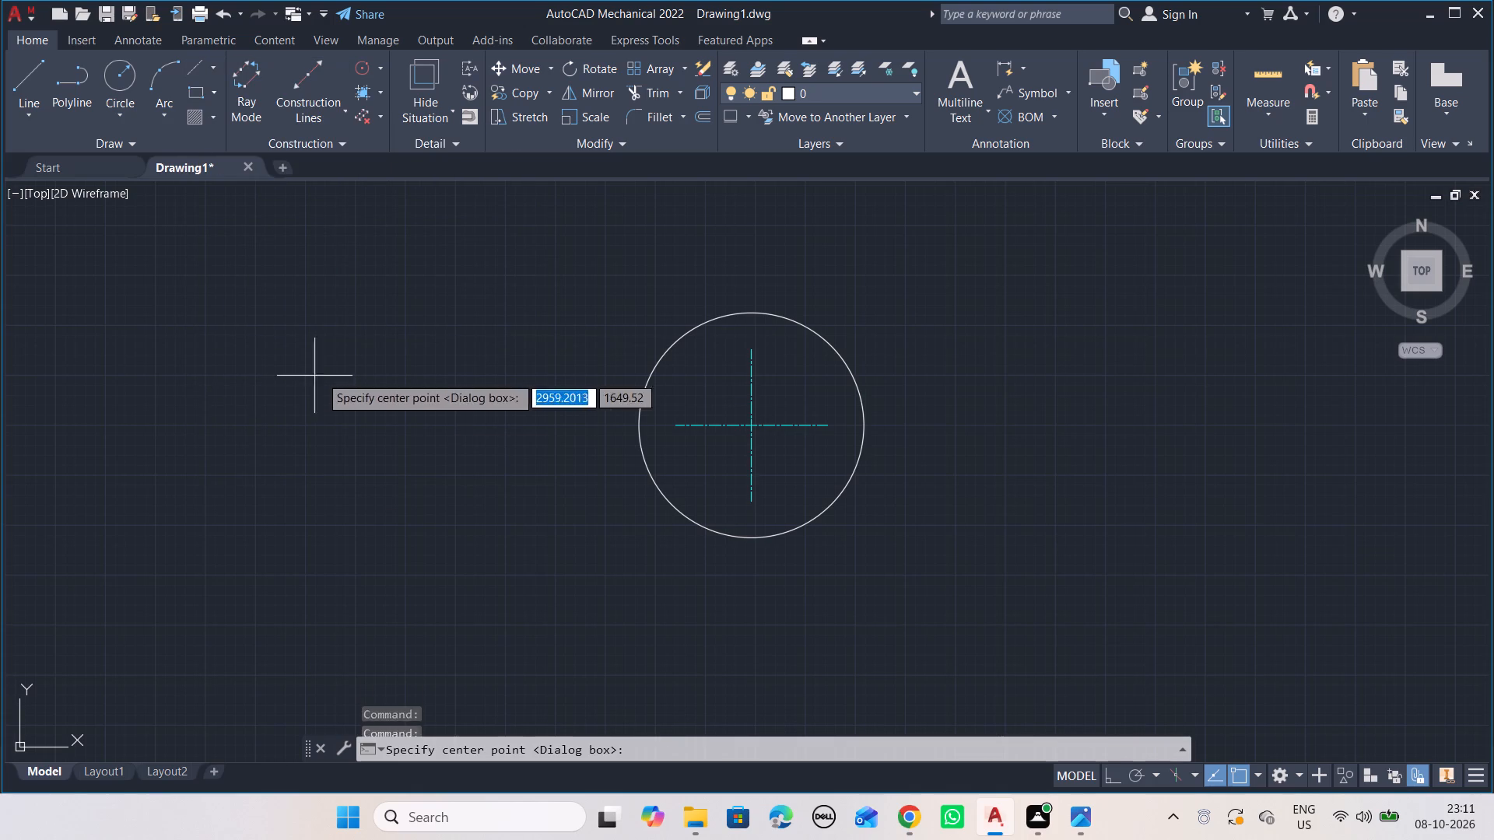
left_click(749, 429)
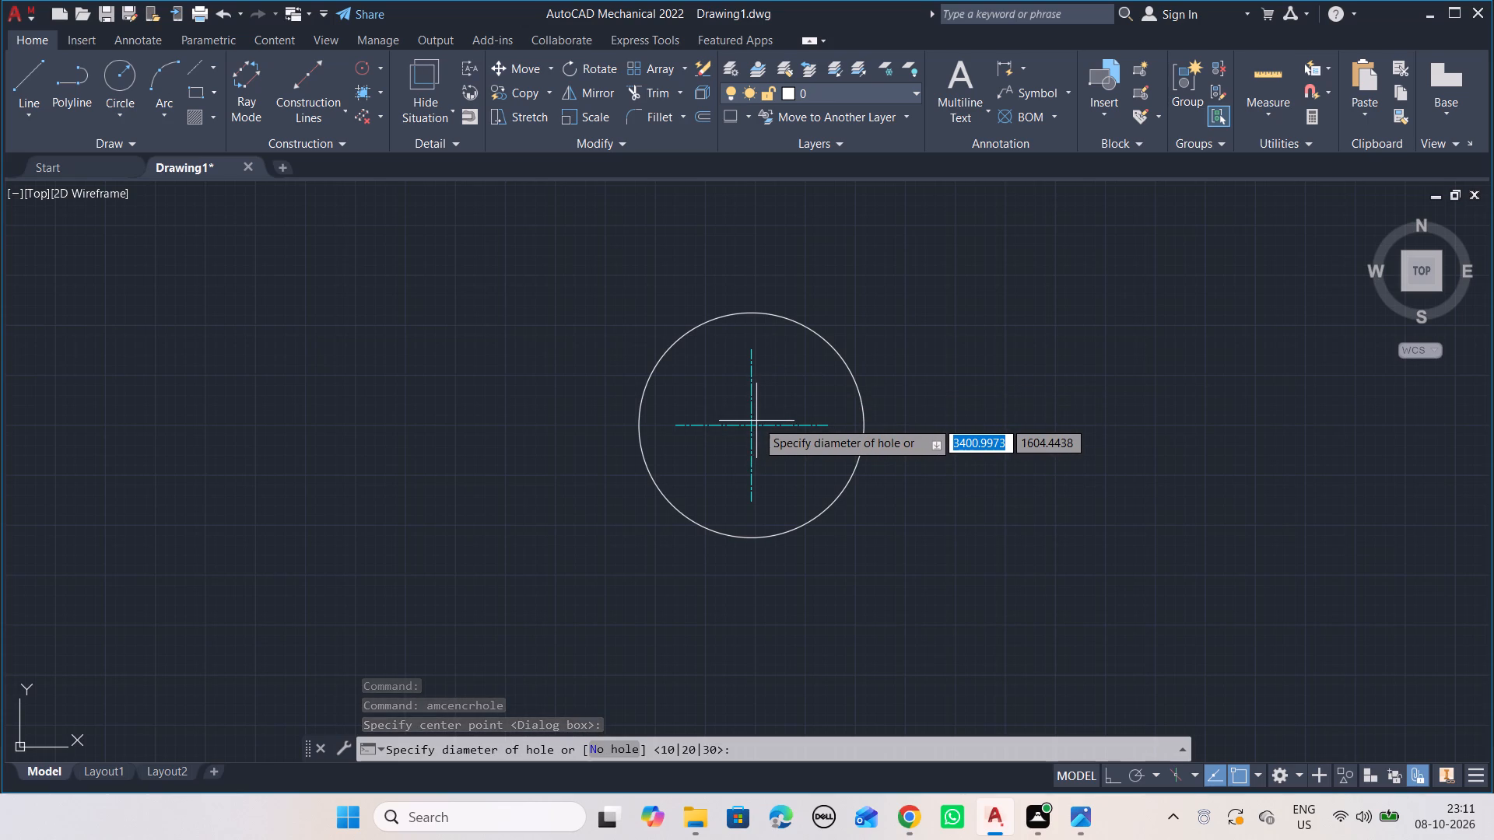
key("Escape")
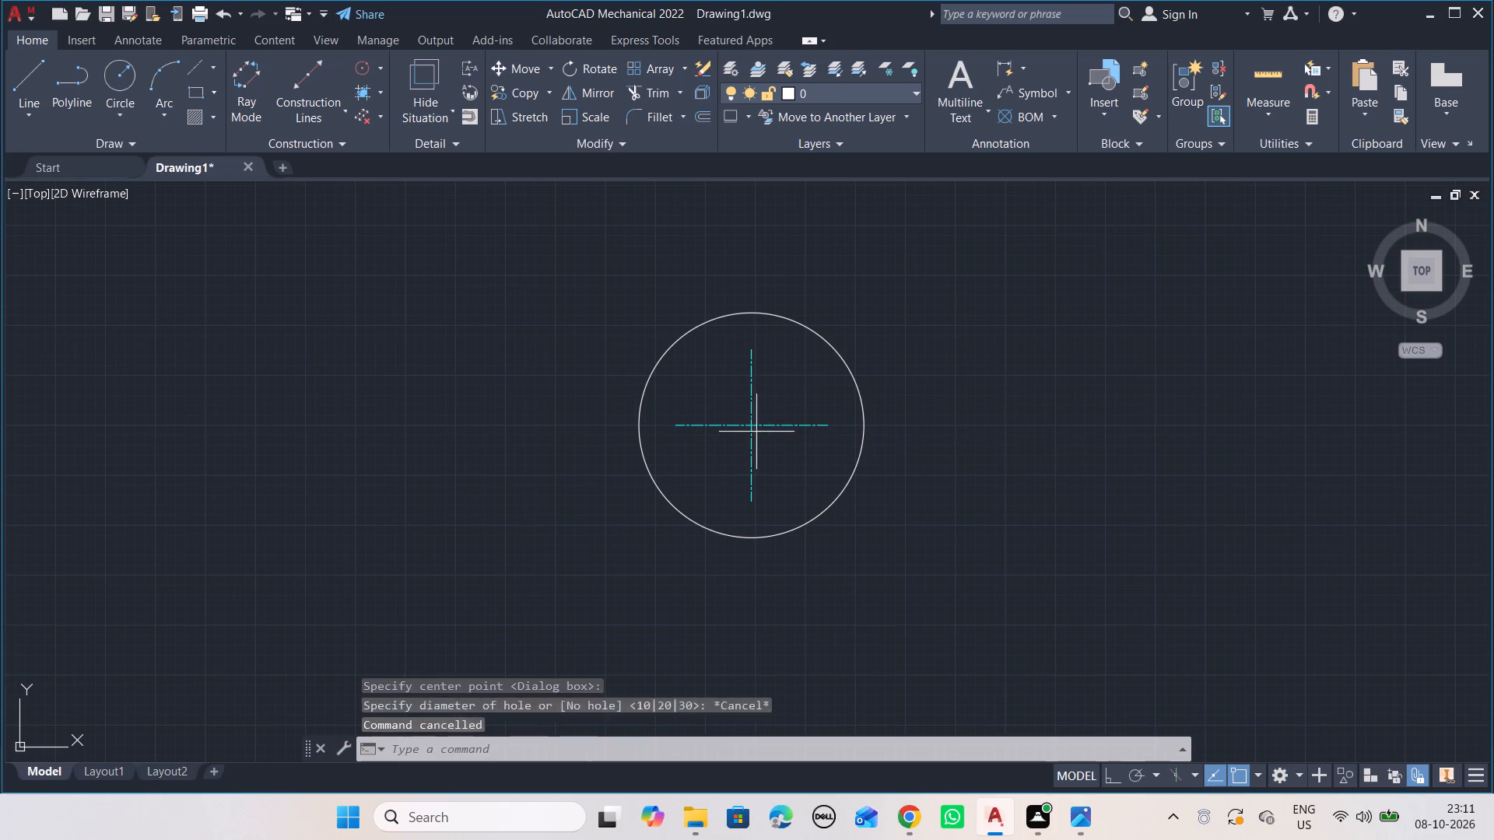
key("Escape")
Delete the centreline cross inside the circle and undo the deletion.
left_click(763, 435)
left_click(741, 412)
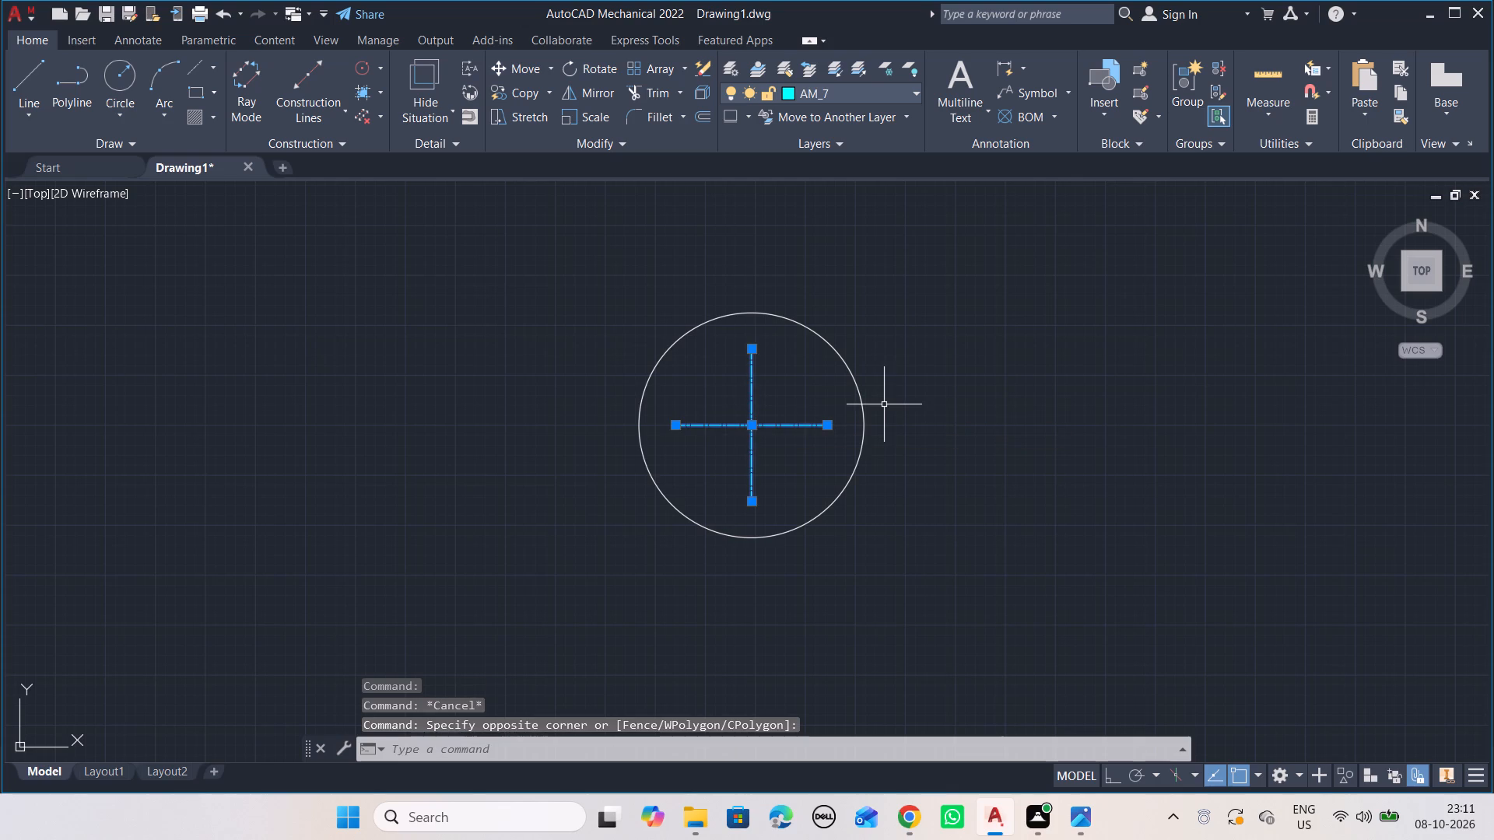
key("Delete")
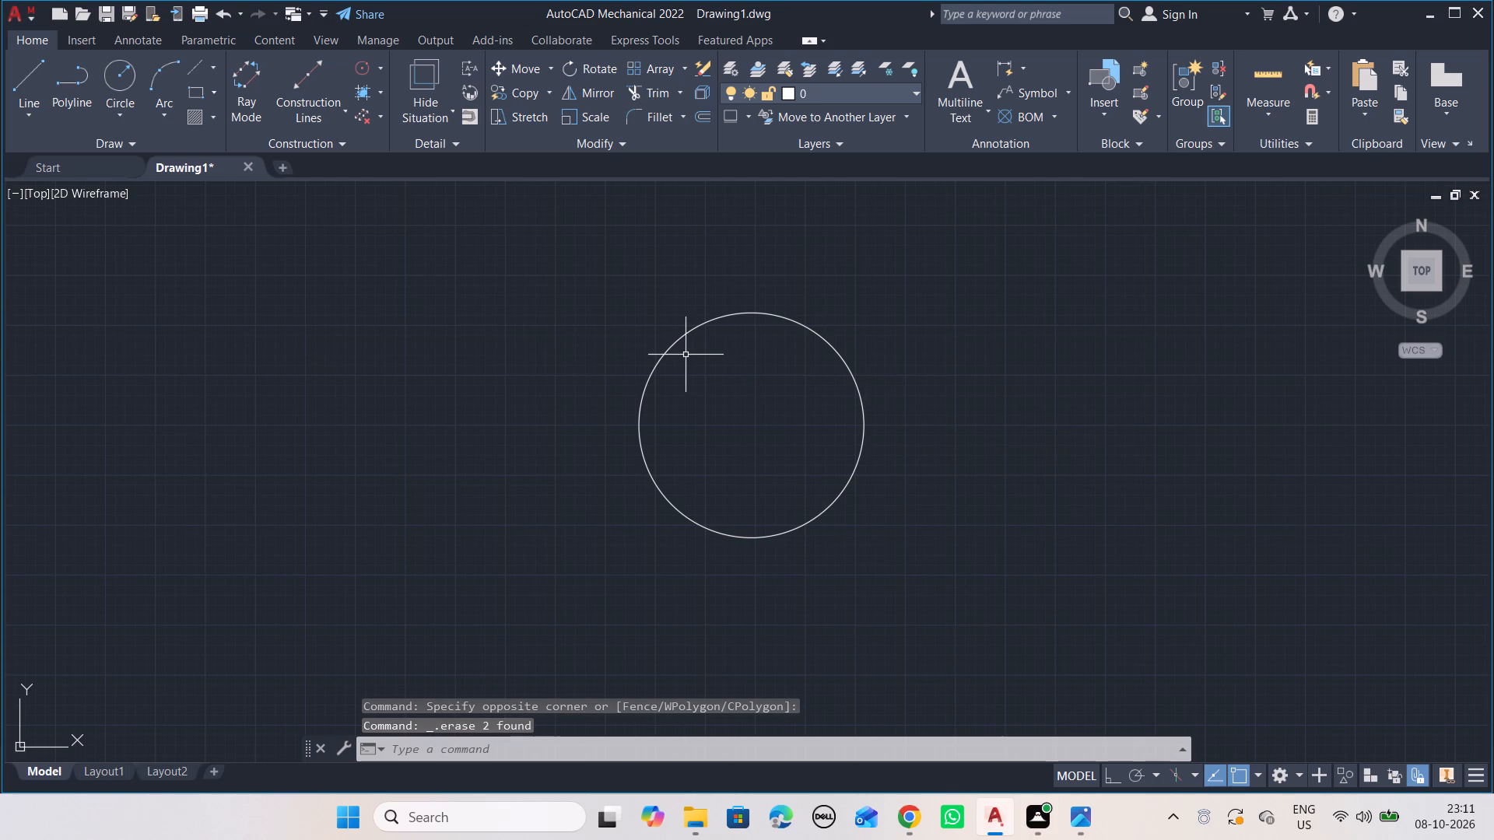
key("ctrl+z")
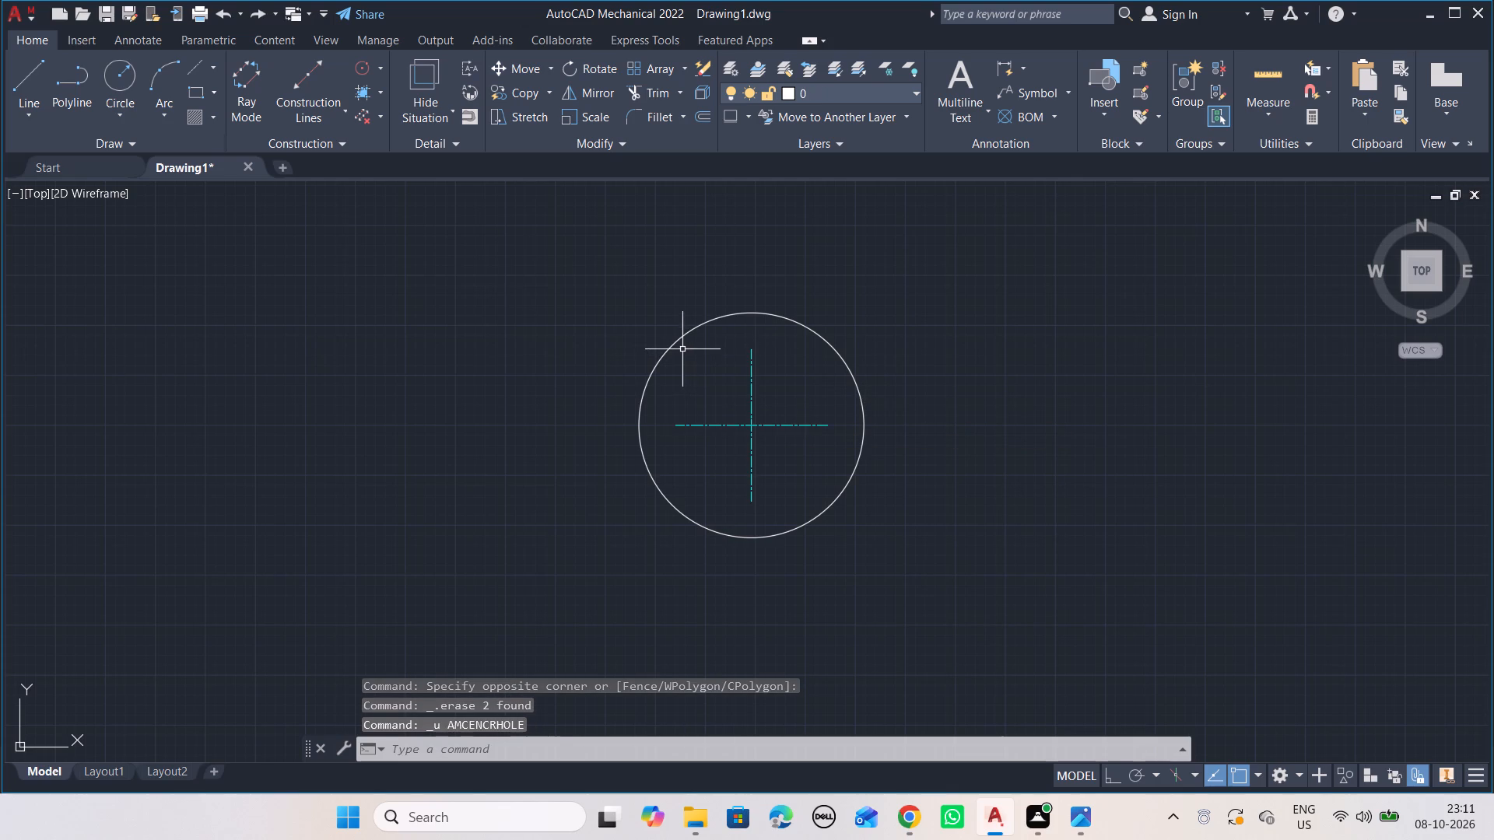
Start another circle and consult the reference drawing for its dimensions.
left_click(116, 88)
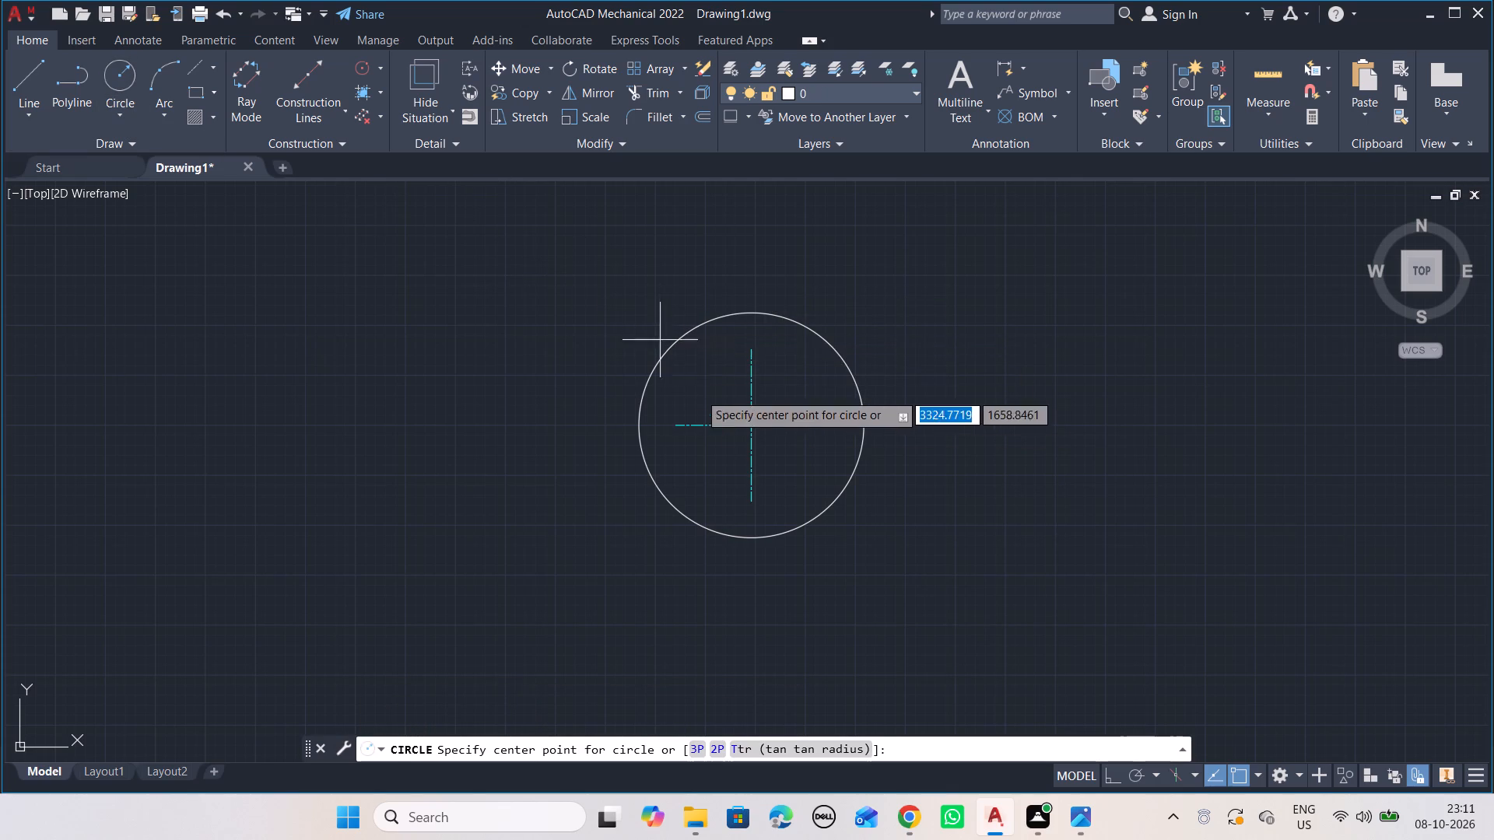
key("alt+Tab")
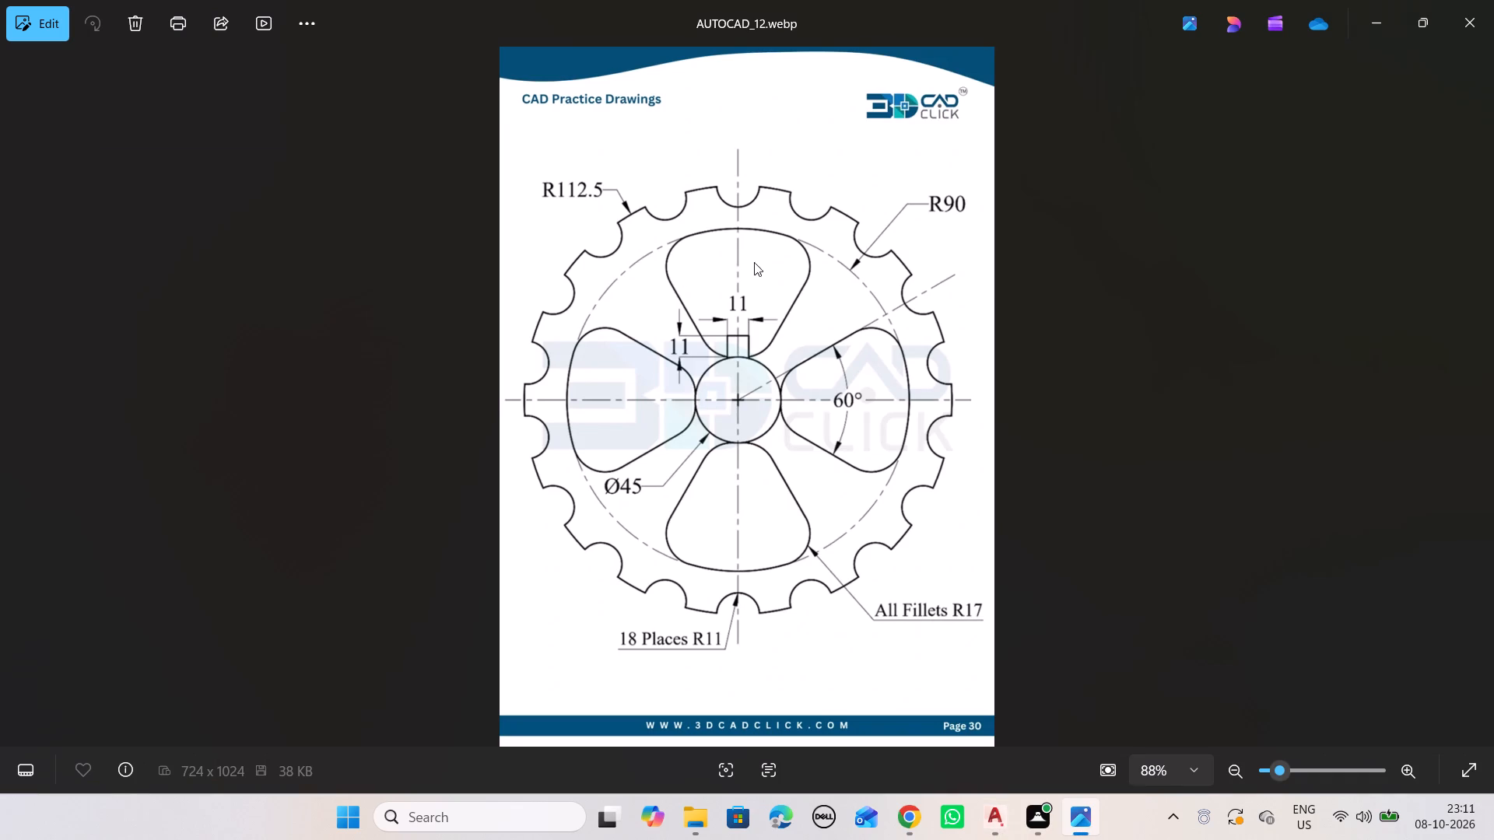
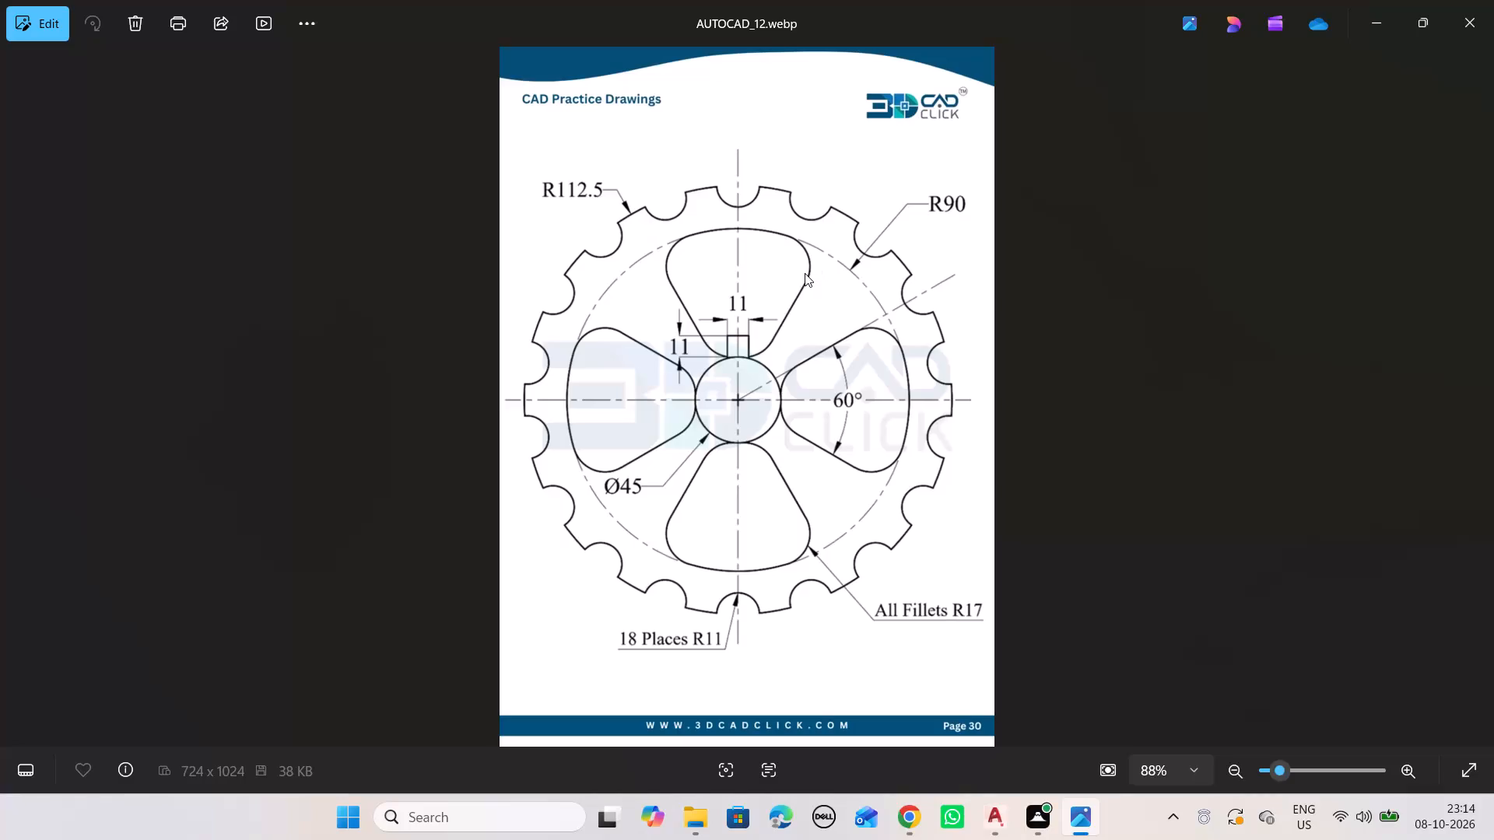
Draw a circle of radius 90 centred on the centreline crossing, concentric with the outer circle.
key("alt+Tab")
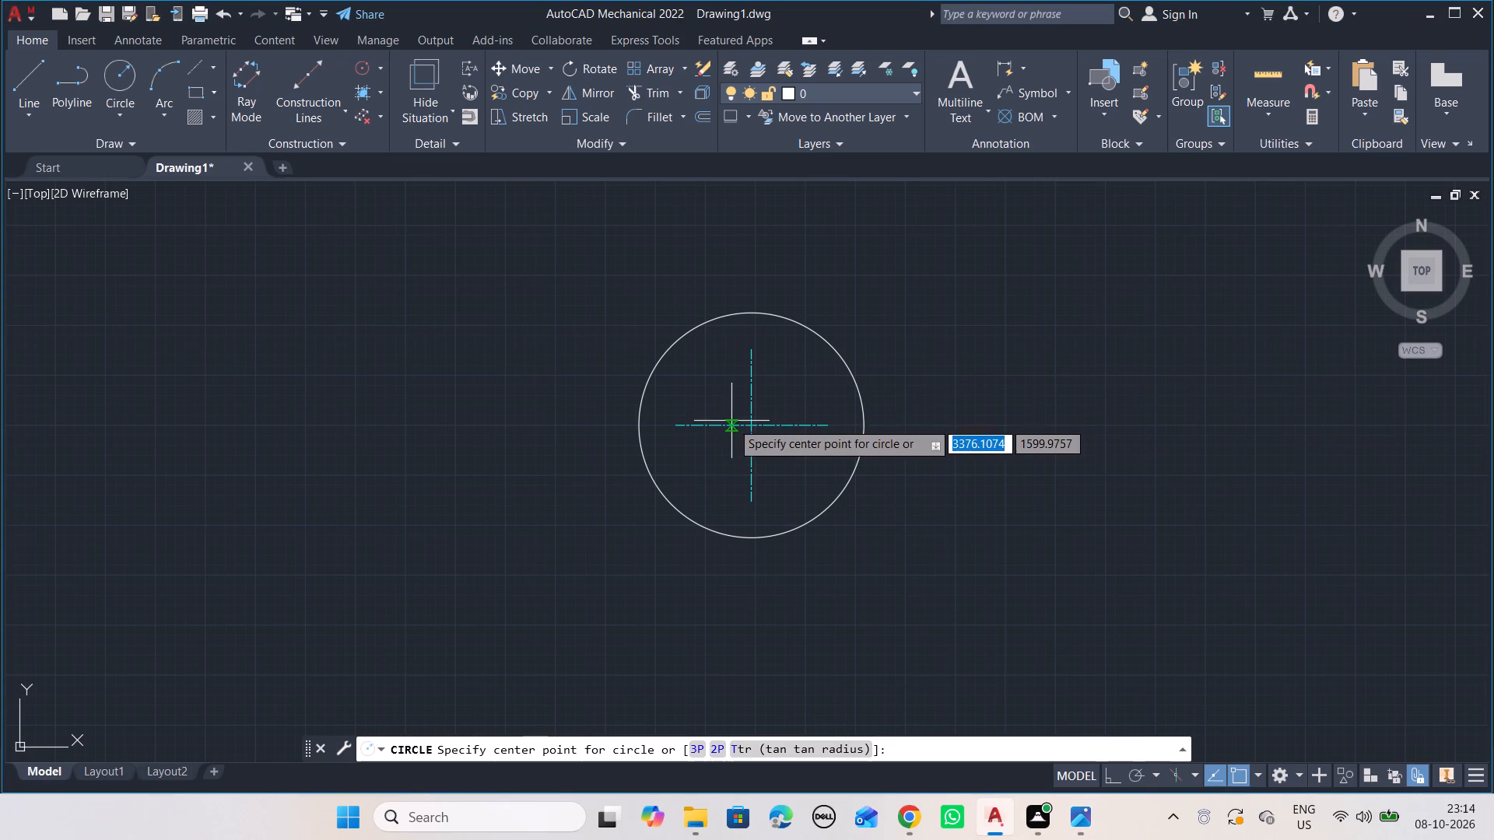
key("alt+Tab")
key("alt+Tab")
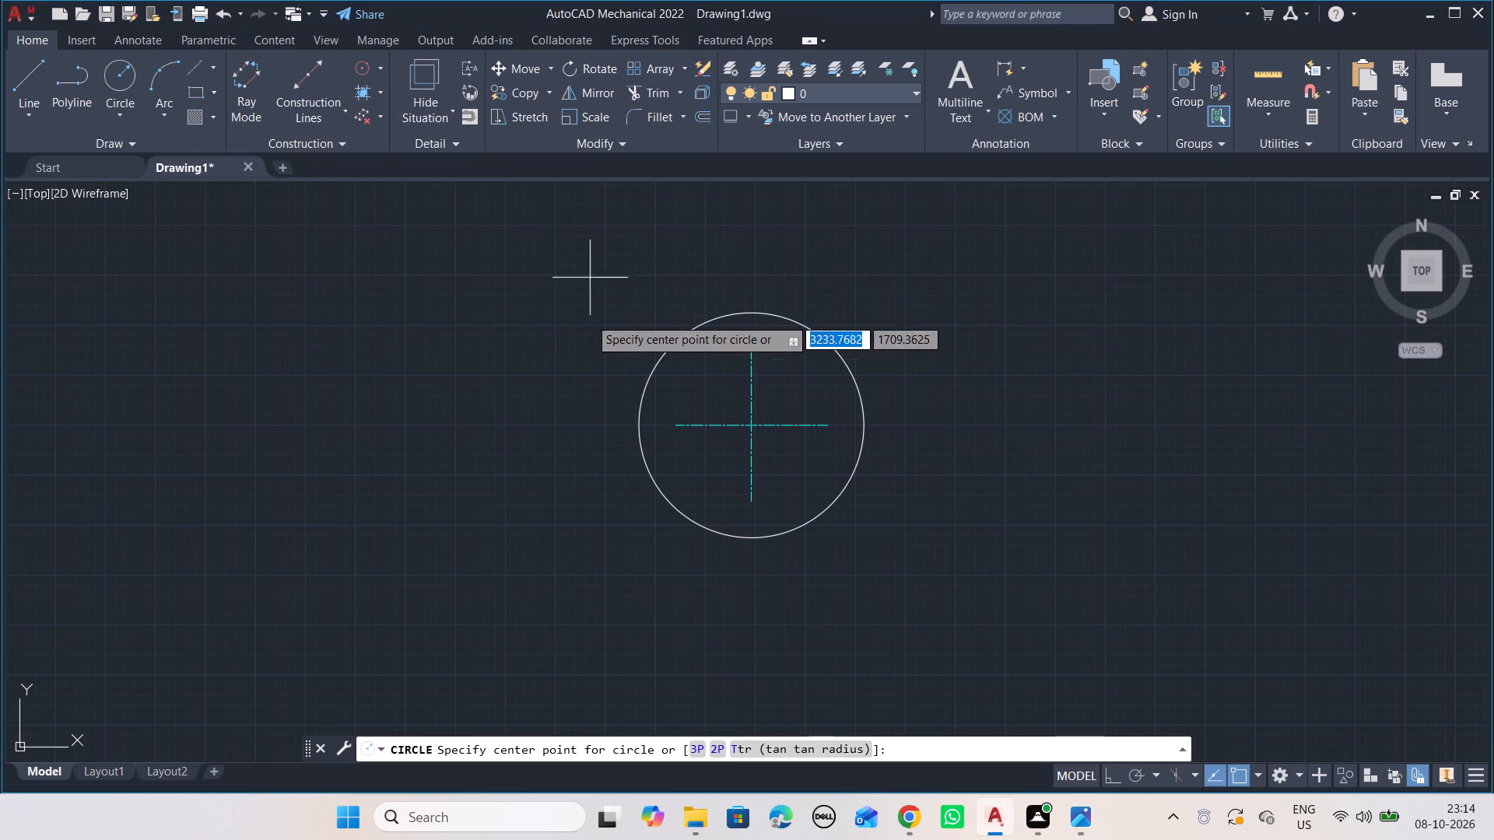
key("space")
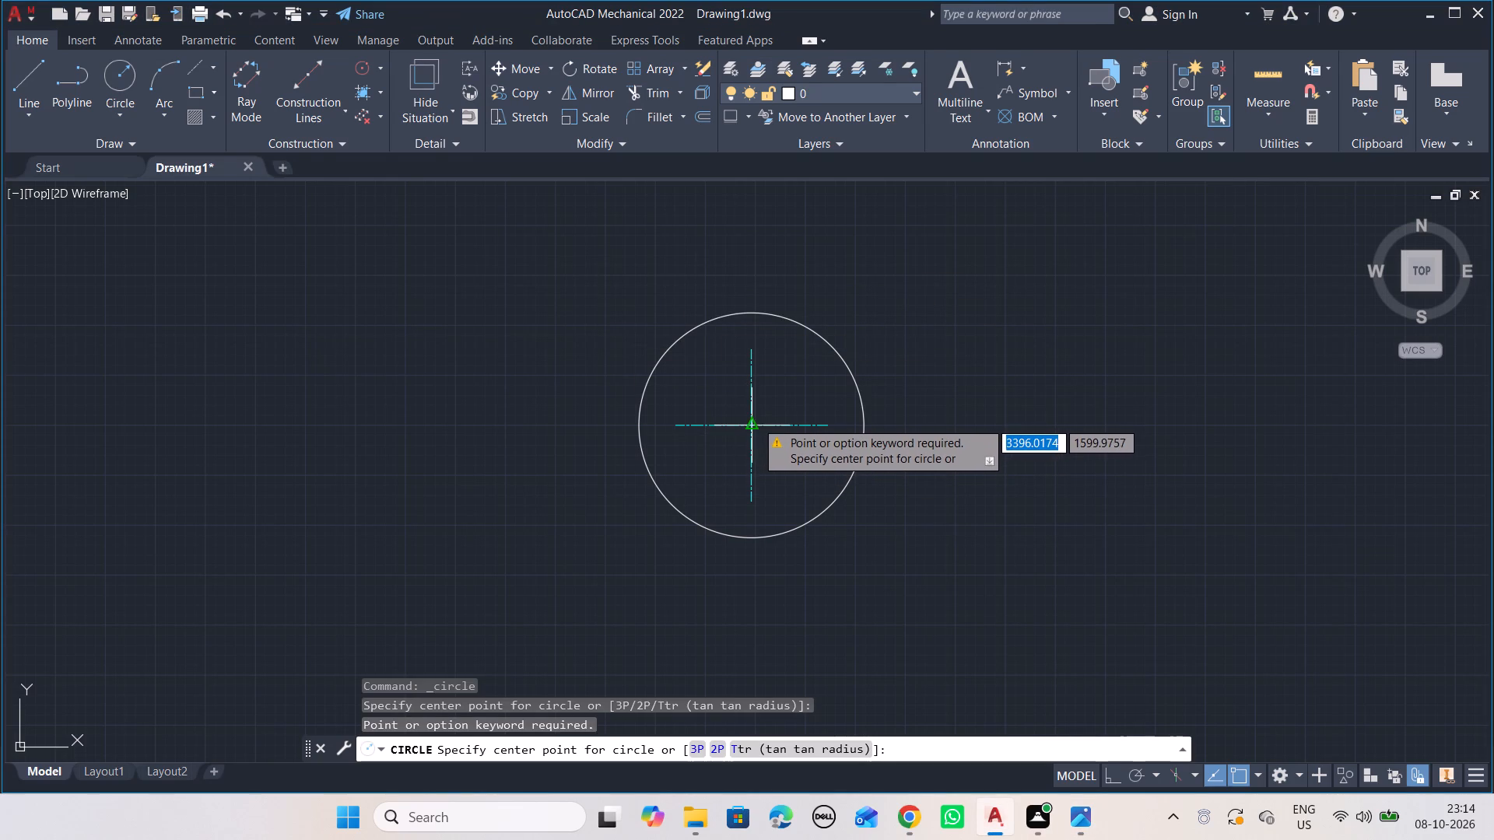
left_click(756, 421)
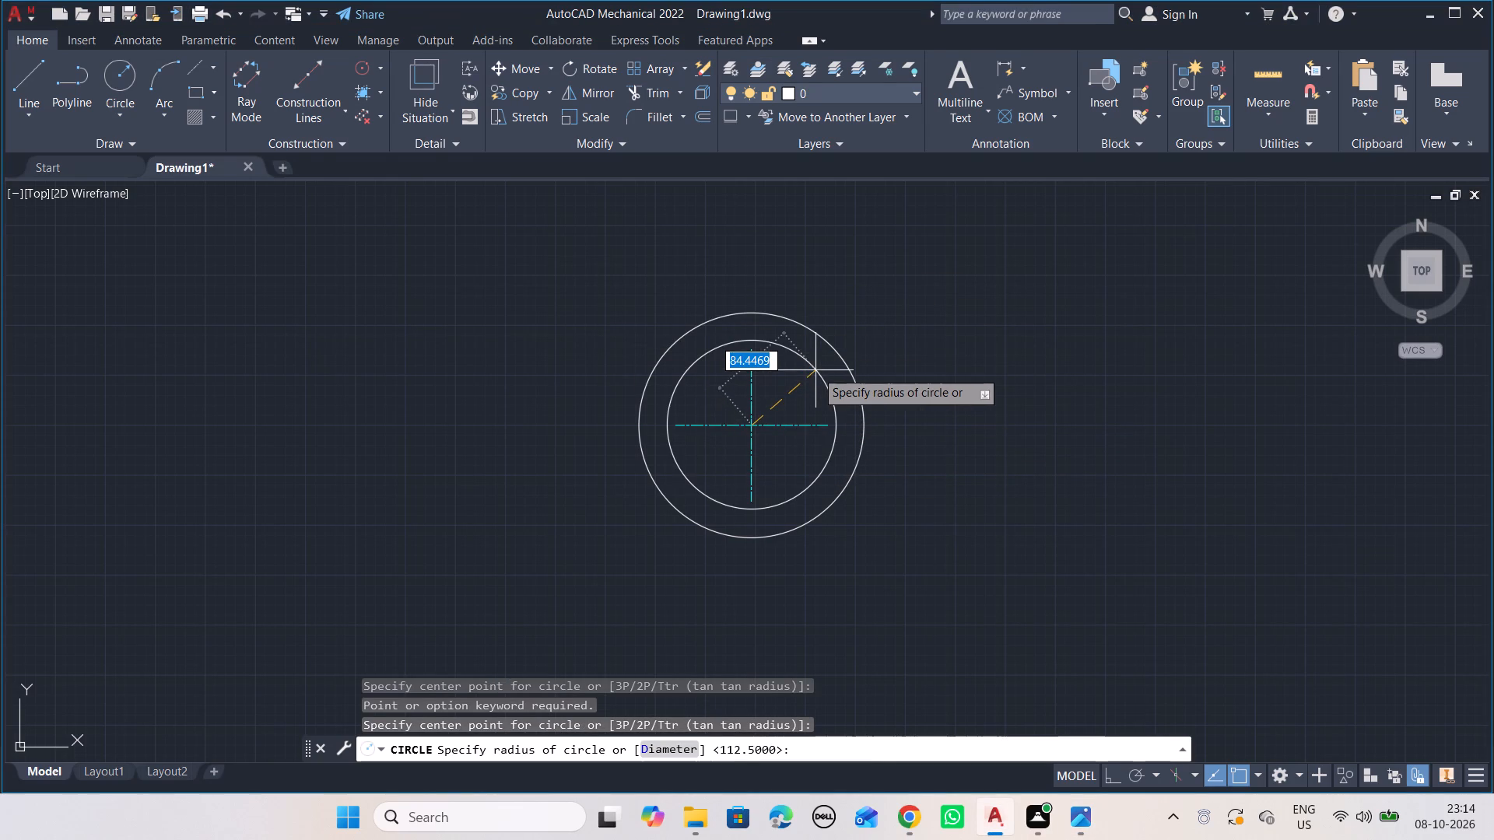
type("90")
key("Return")
Check the reference drawing and draw the centre hole as a circle of radius 22.5 at the centreline crossing.
key("alt+Tab")
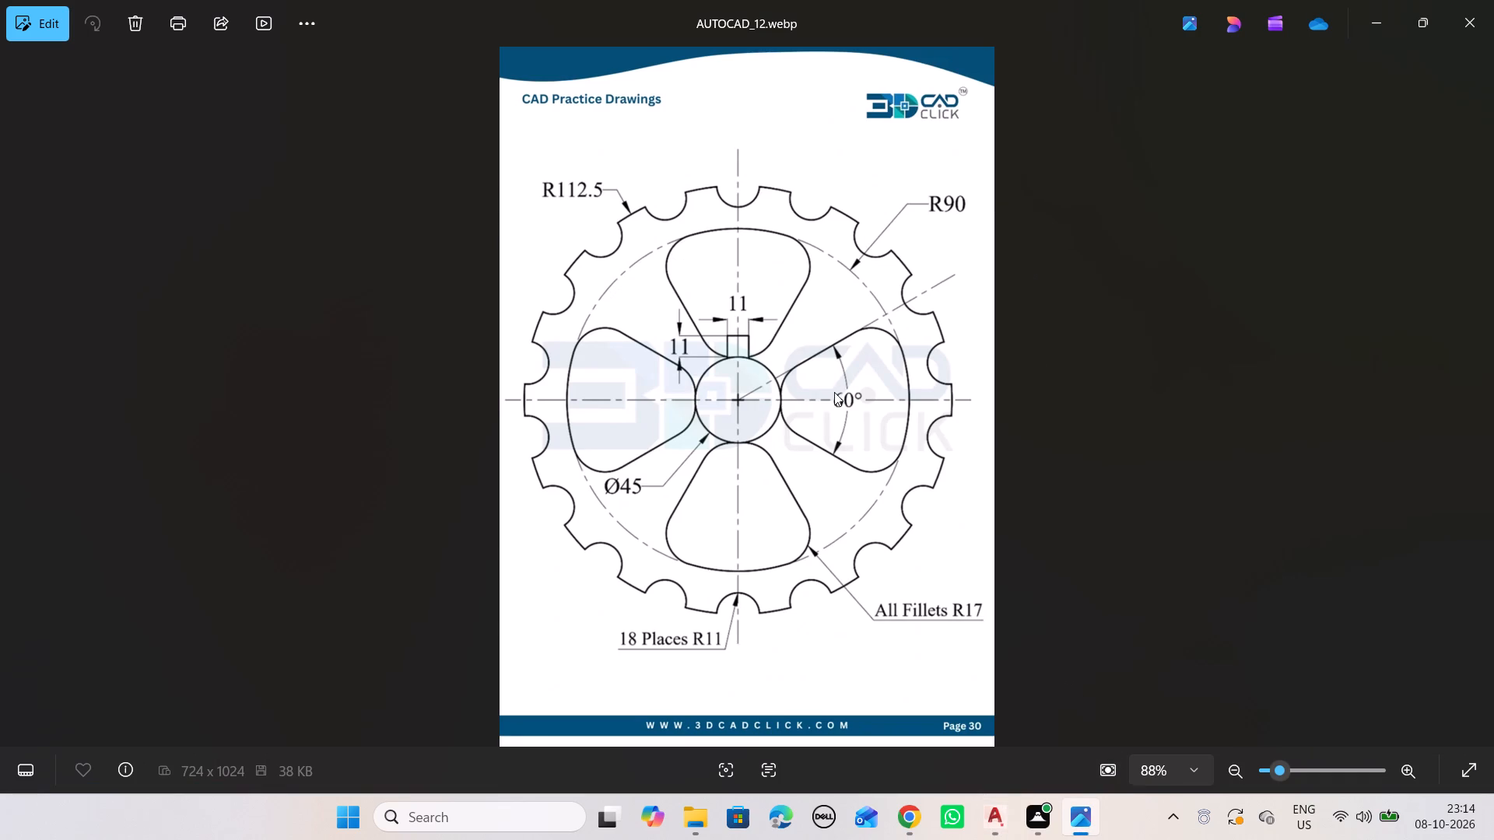
key("alt+Tab")
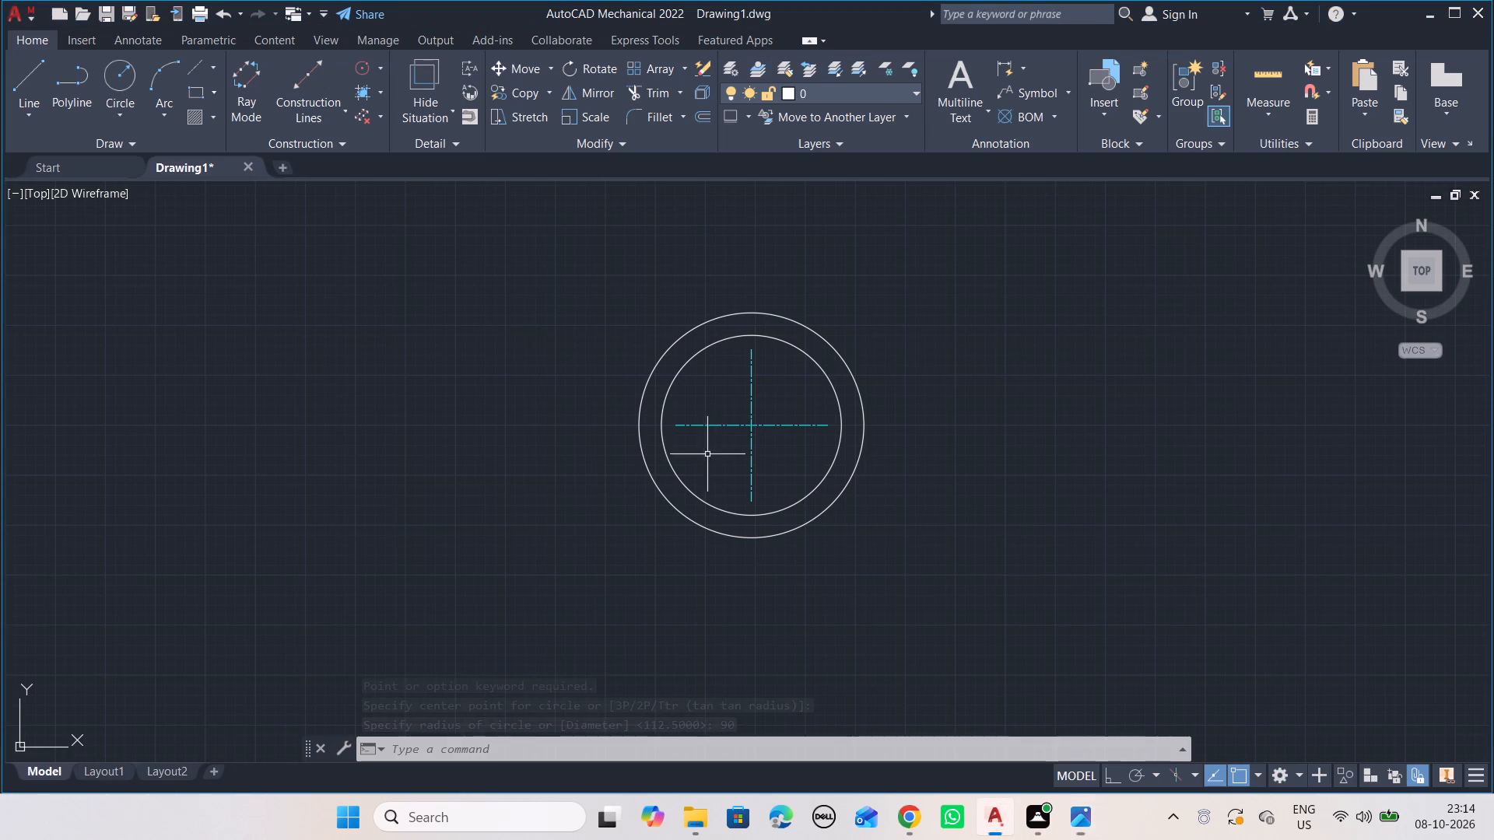
key("space")
left_click(749, 426)
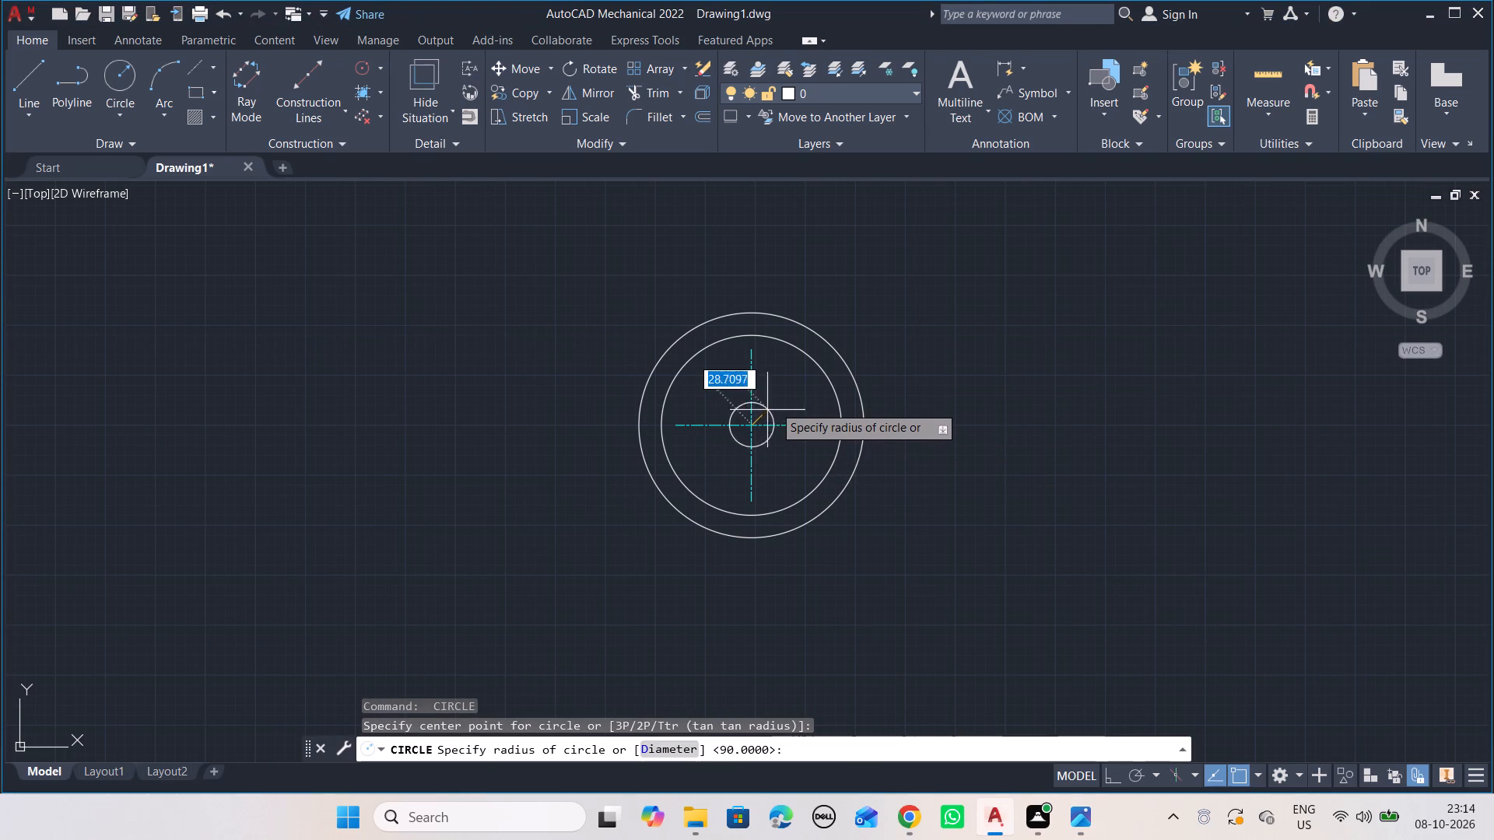
type("22.5")
key("Return")
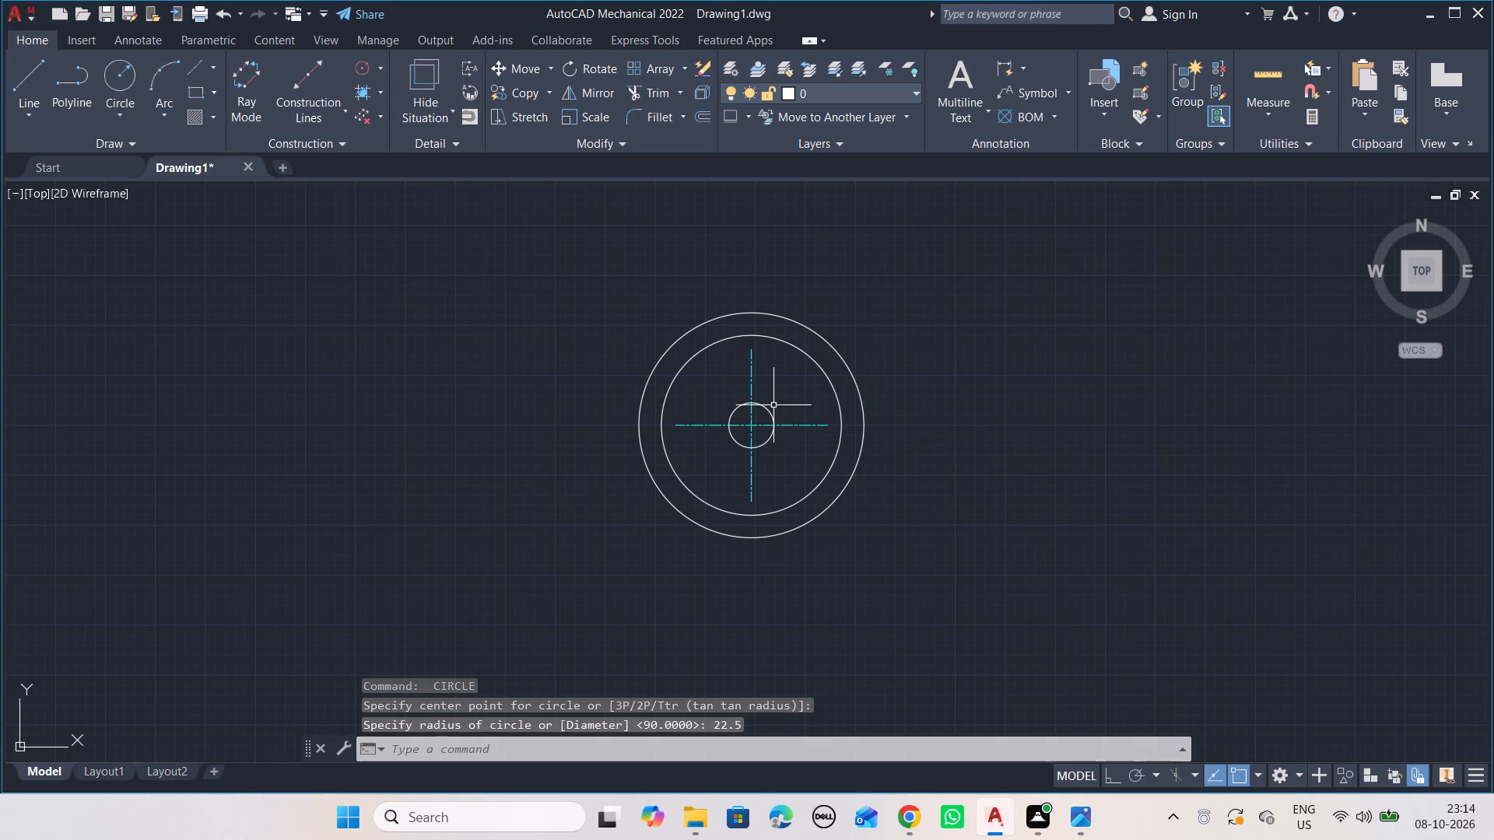
Check the reference drawing, then stretch the right end of the horizontal centreline to just beyond the outer circle.
key("alt+Tab")
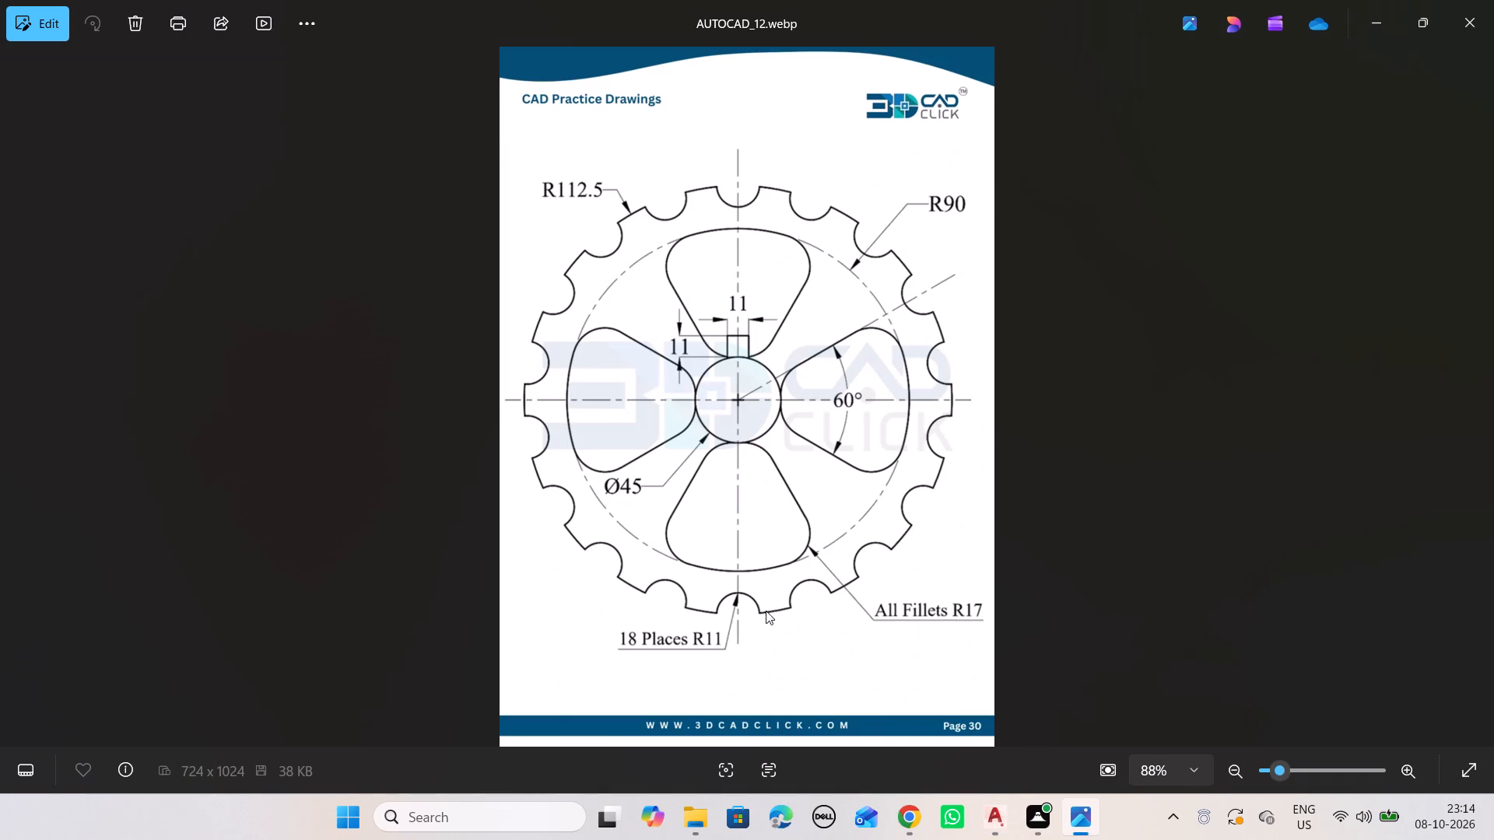
key("alt+Tab")
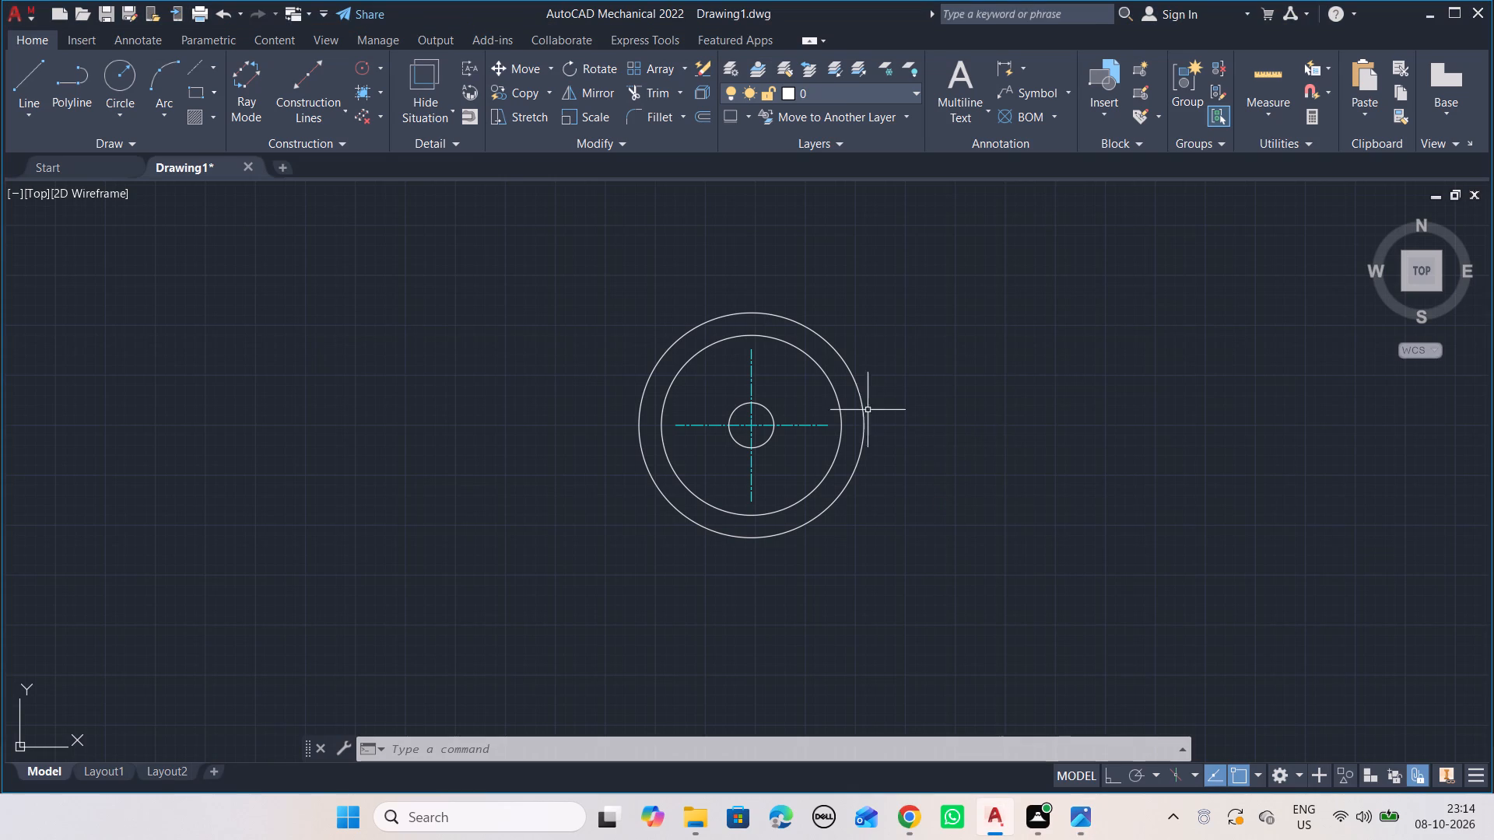
scroll(802, 409, "up", 2)
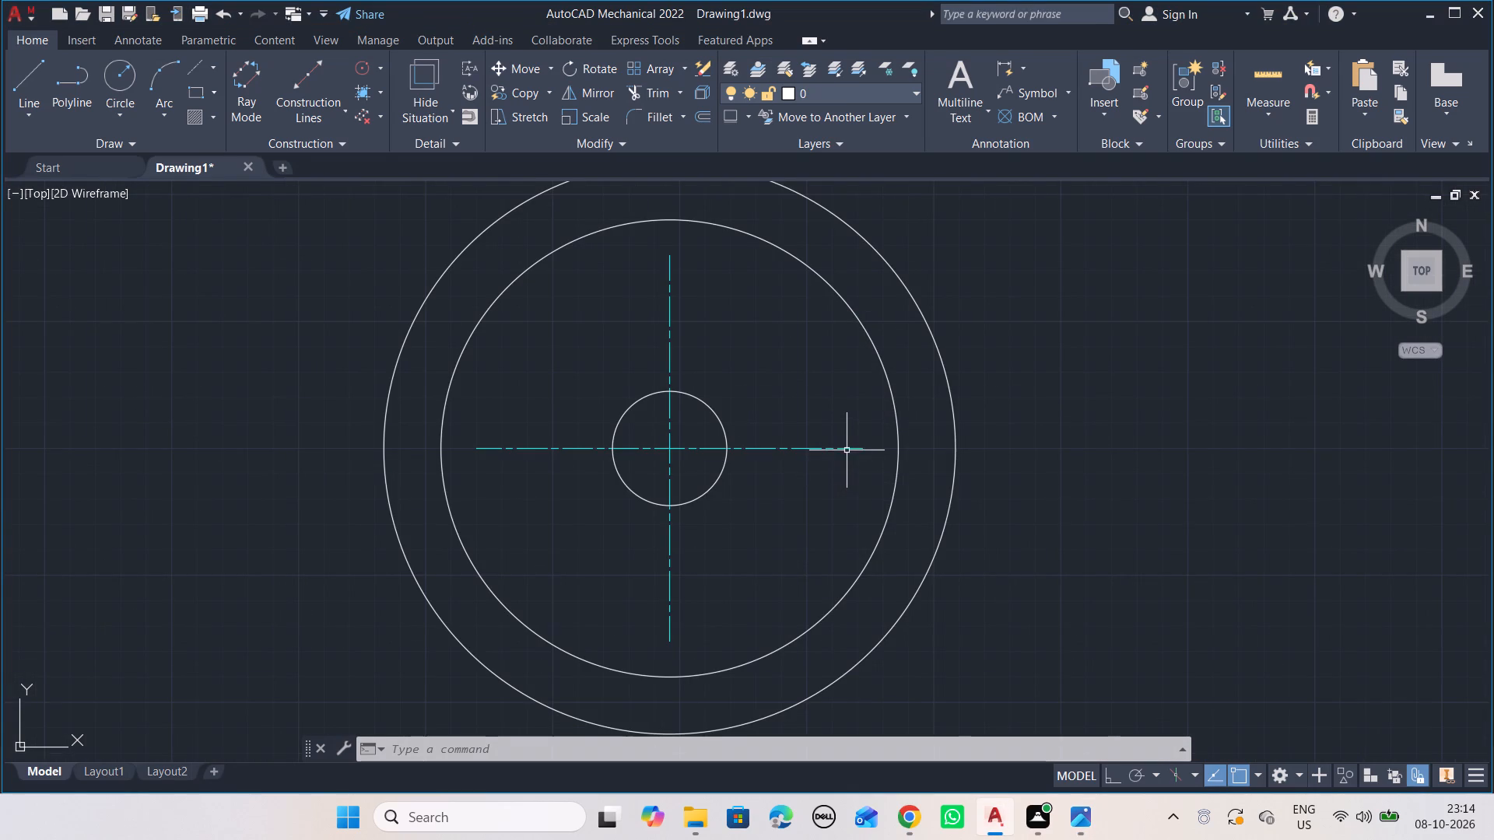
left_click(847, 450)
left_click(864, 448)
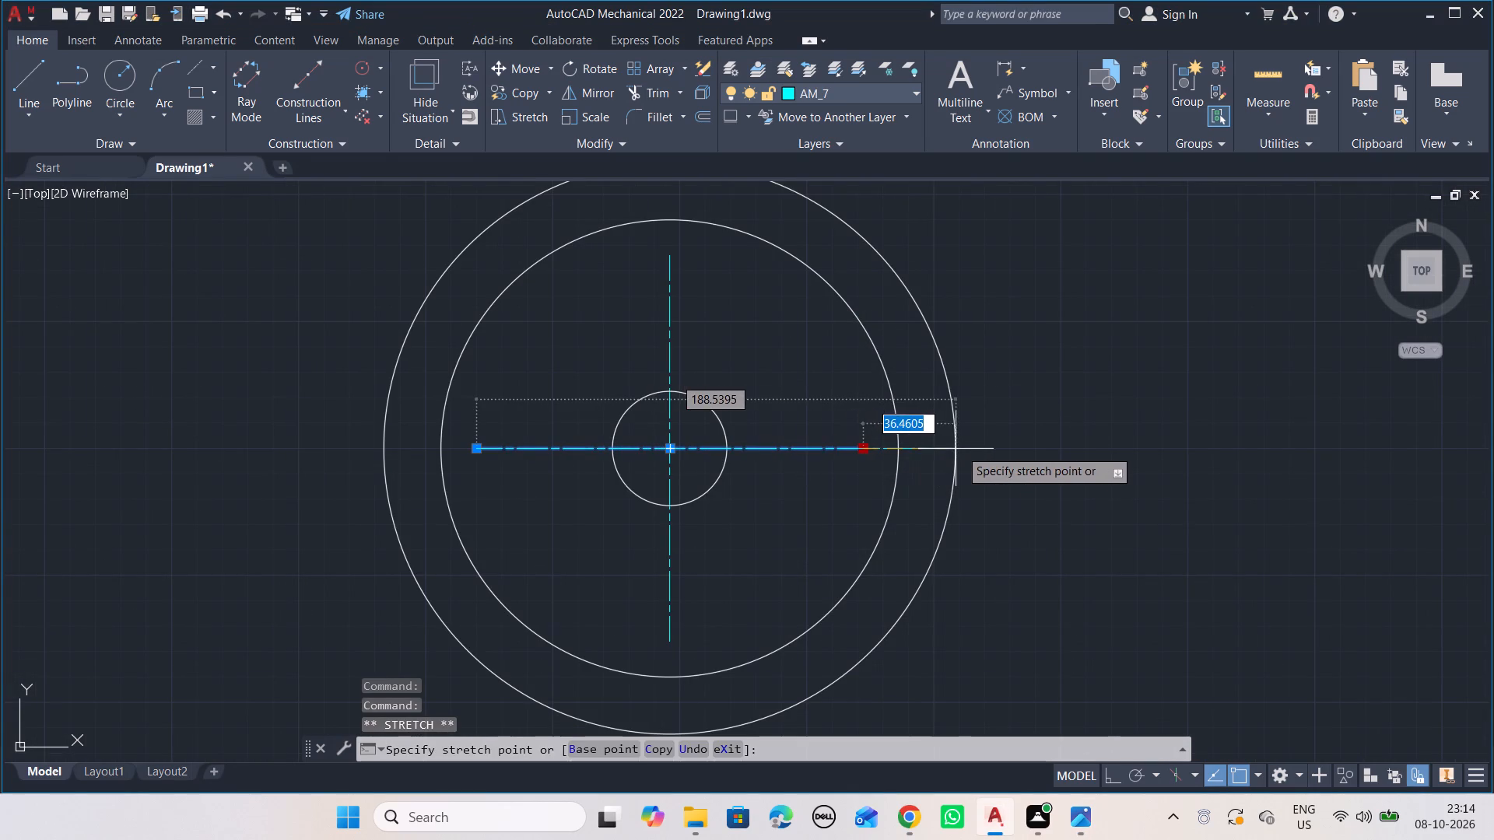
left_click(971, 449)
key("Escape")
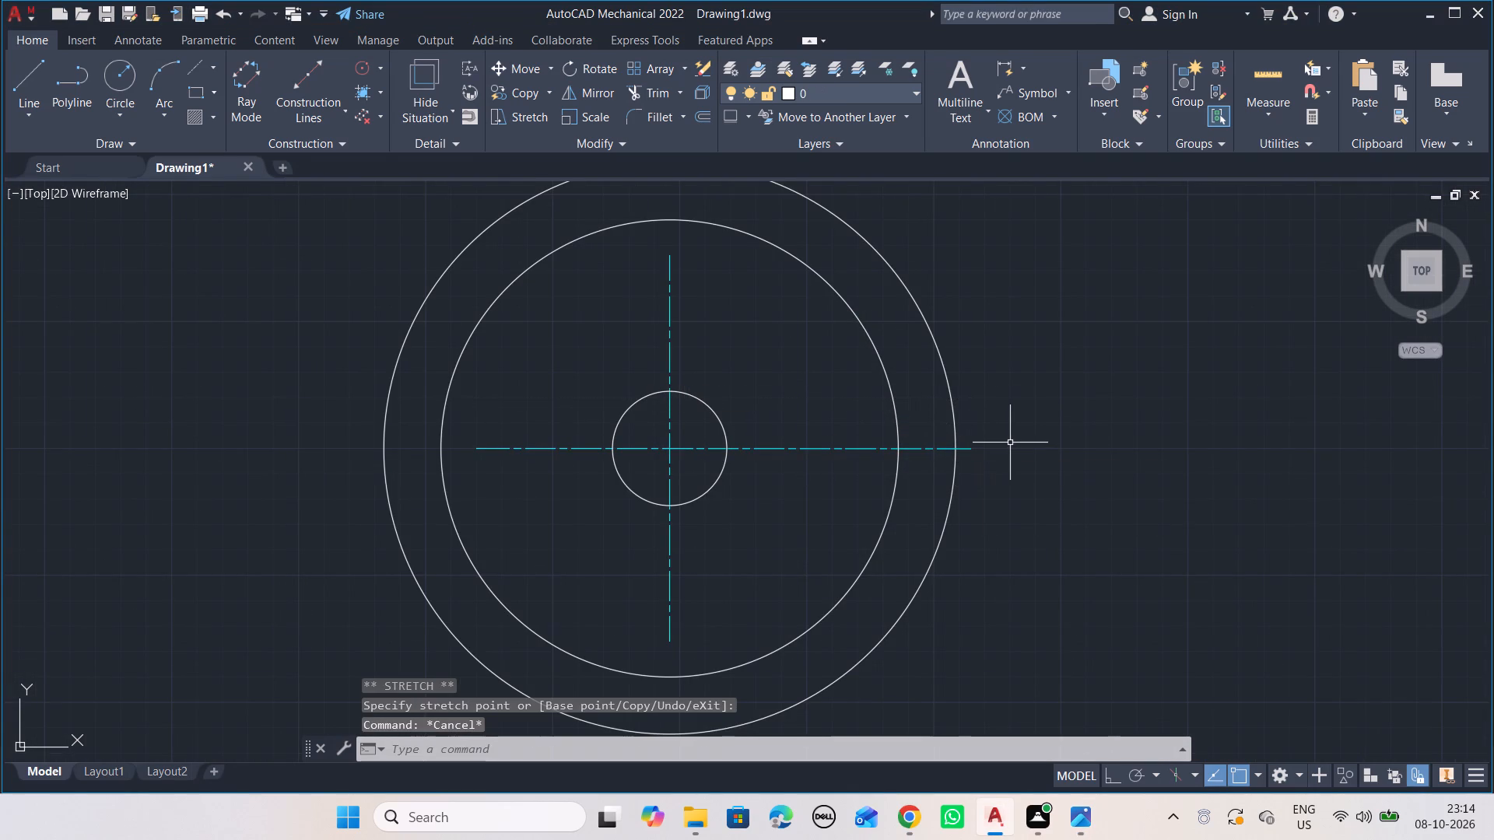
Draw a circle of radius 11 where the horizontal centreline crosses the right side of the outer circle.
key("space")
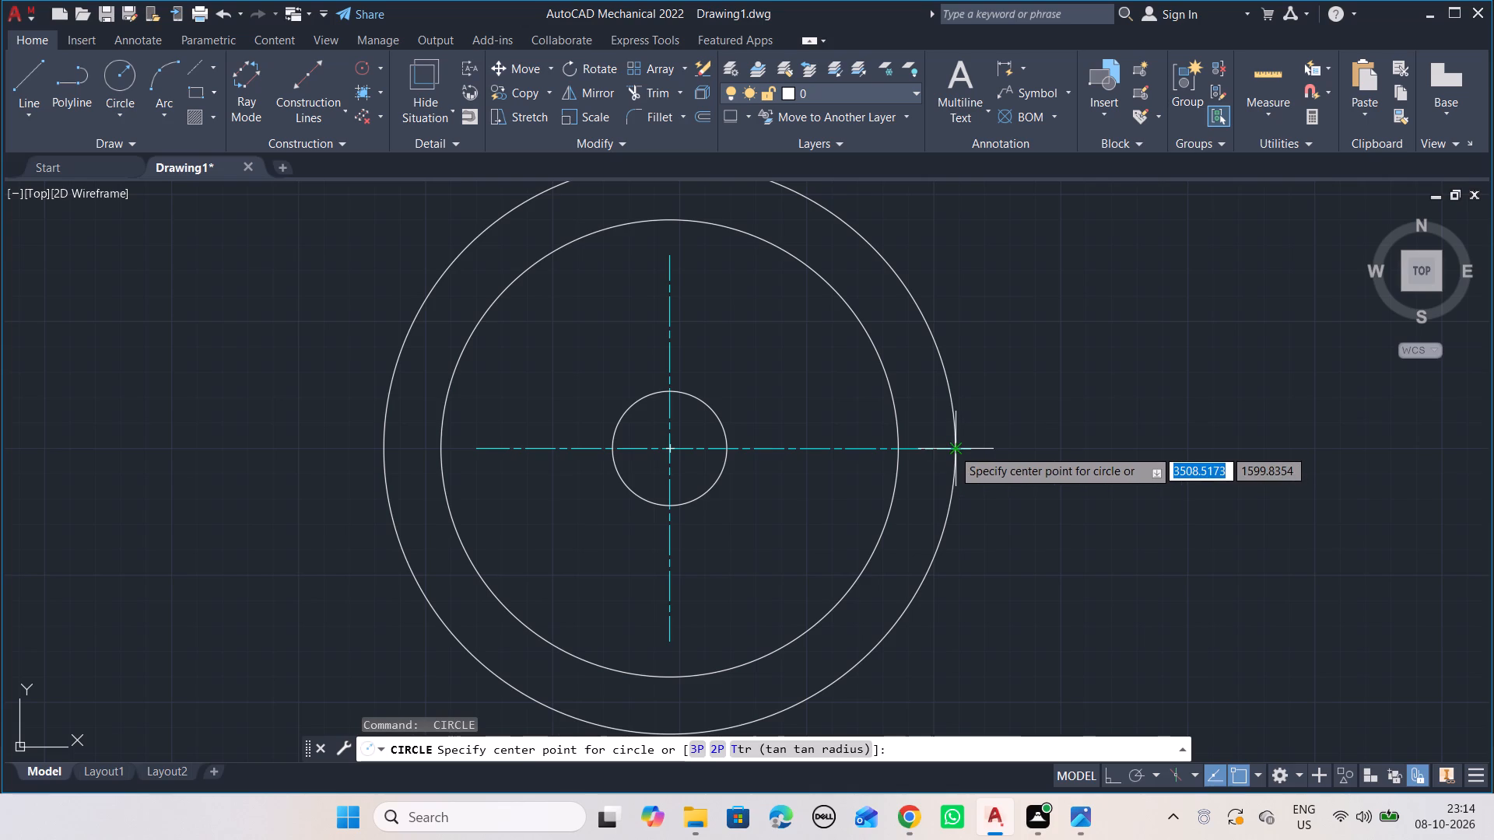
left_click(952, 449)
type("11")
key("Return")
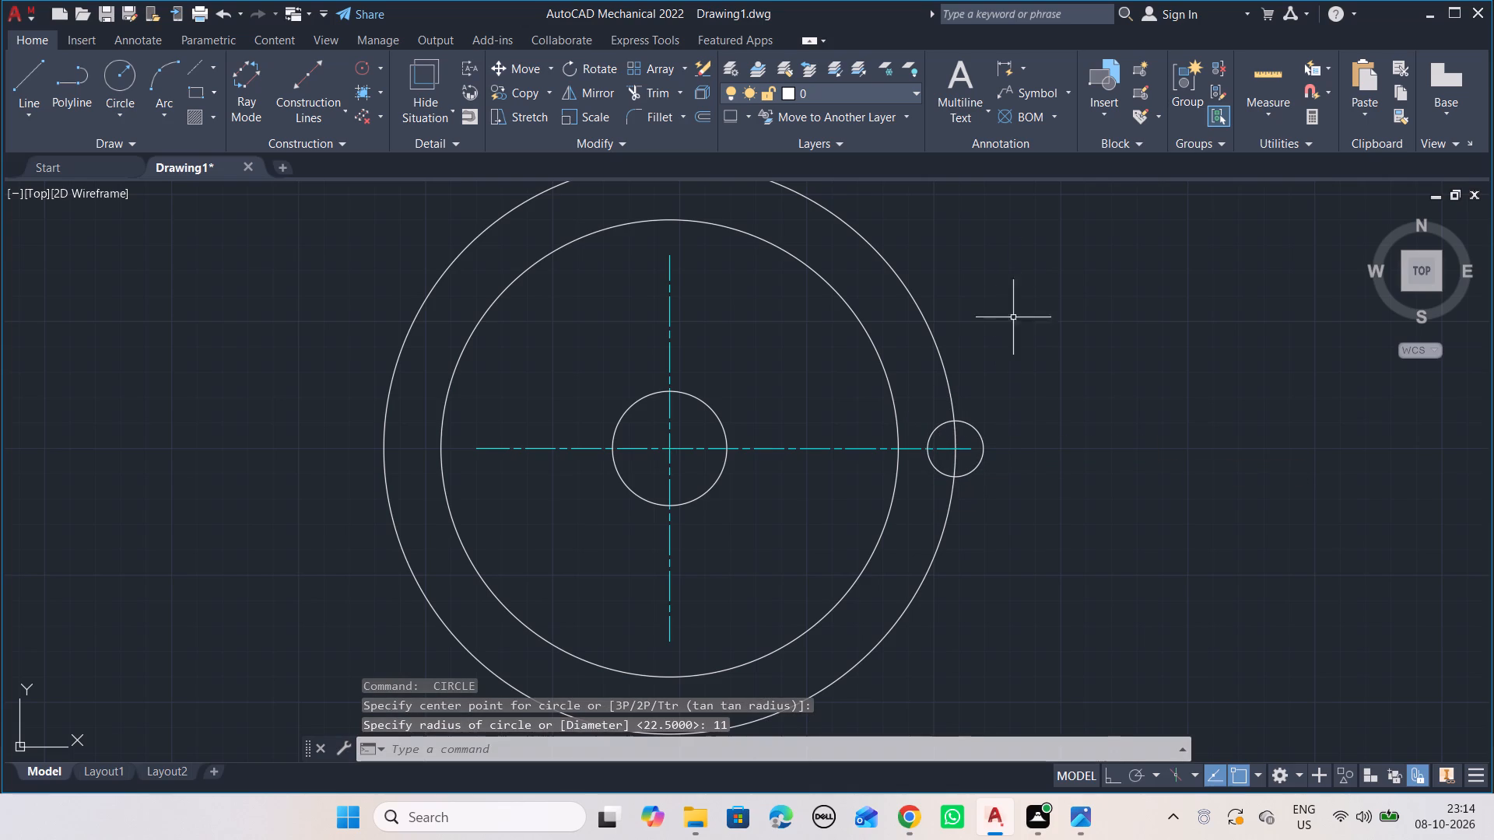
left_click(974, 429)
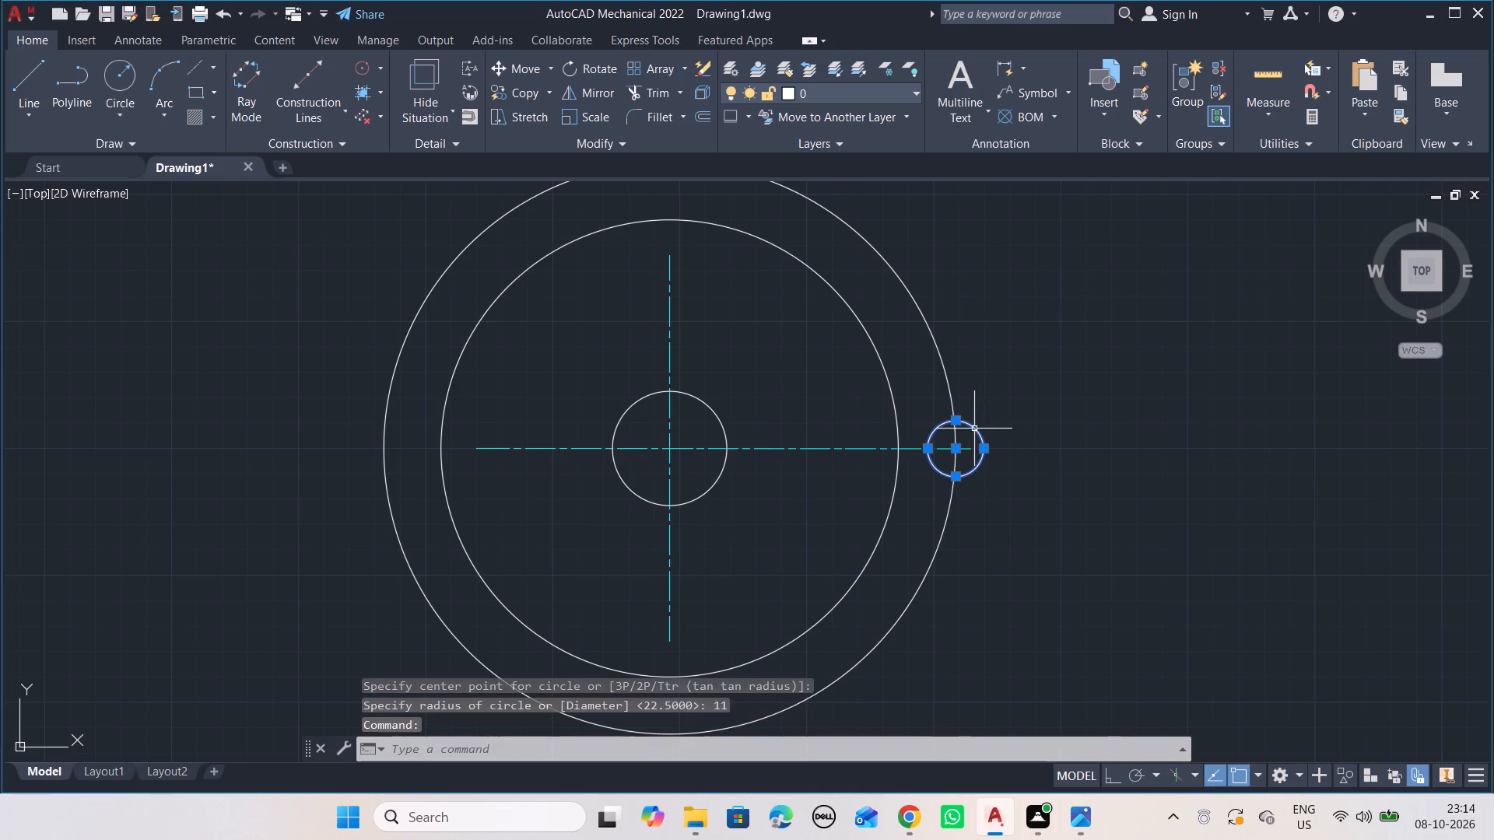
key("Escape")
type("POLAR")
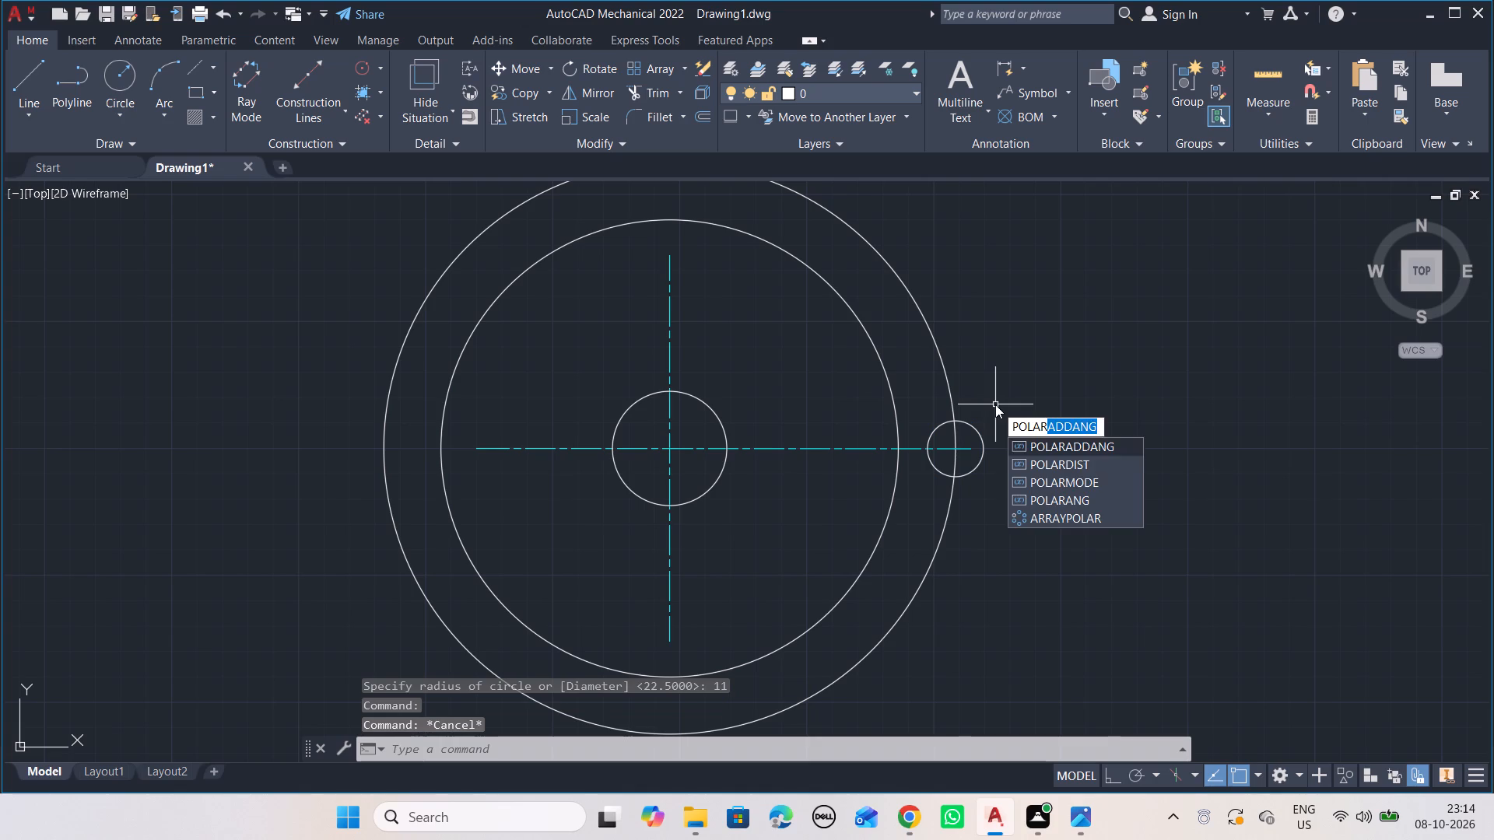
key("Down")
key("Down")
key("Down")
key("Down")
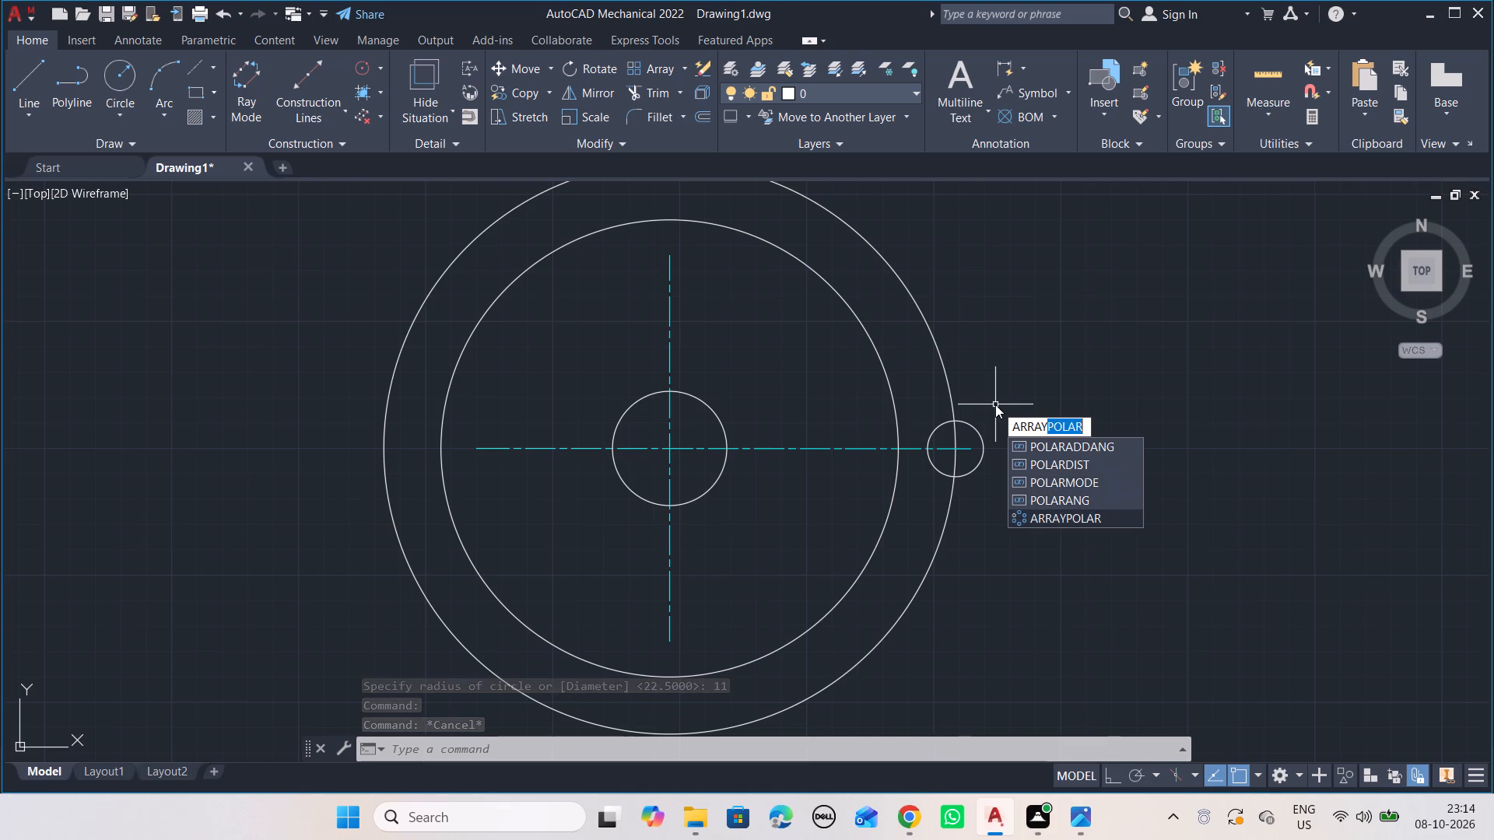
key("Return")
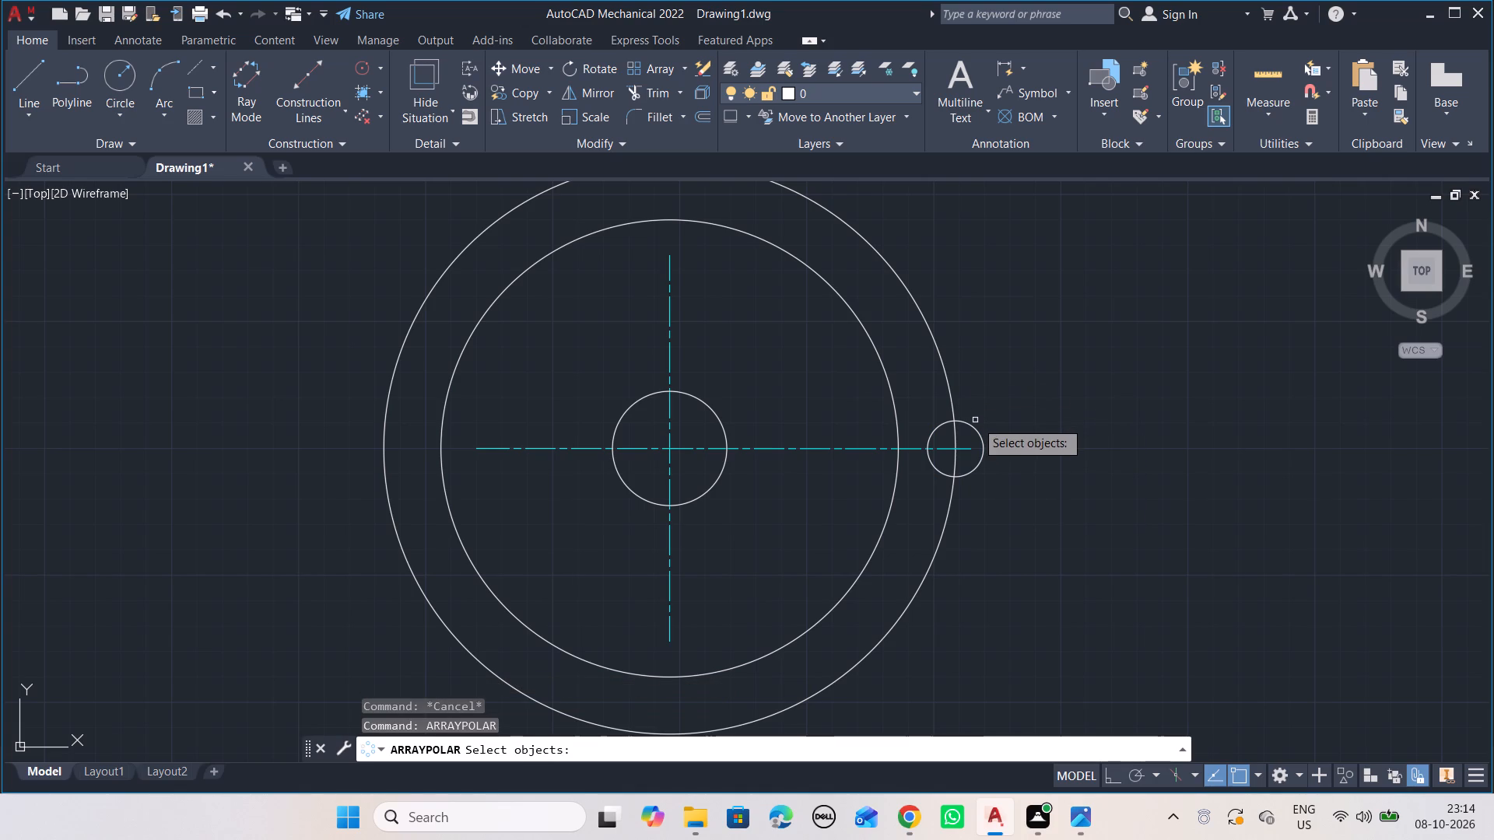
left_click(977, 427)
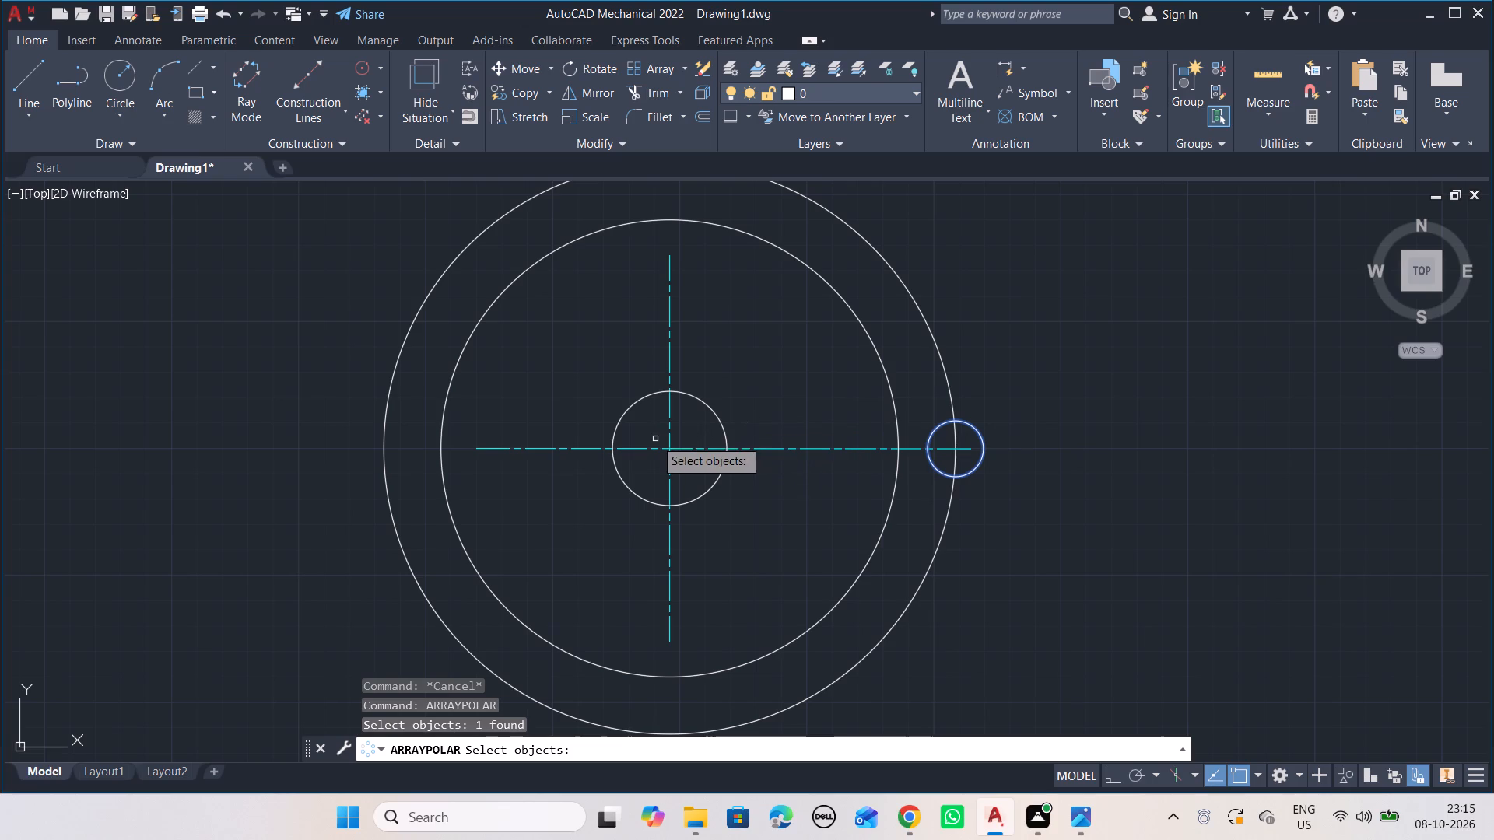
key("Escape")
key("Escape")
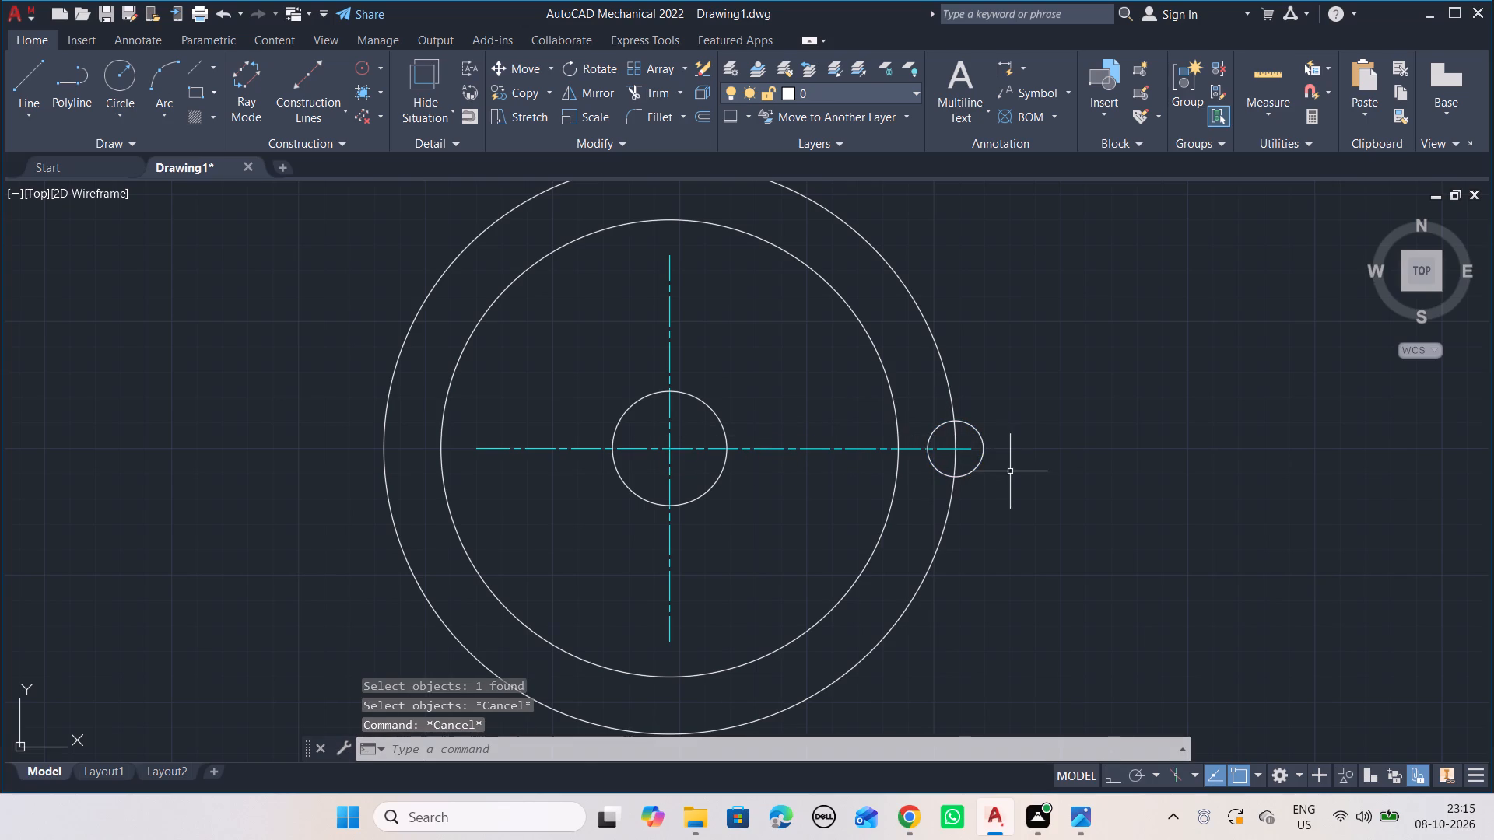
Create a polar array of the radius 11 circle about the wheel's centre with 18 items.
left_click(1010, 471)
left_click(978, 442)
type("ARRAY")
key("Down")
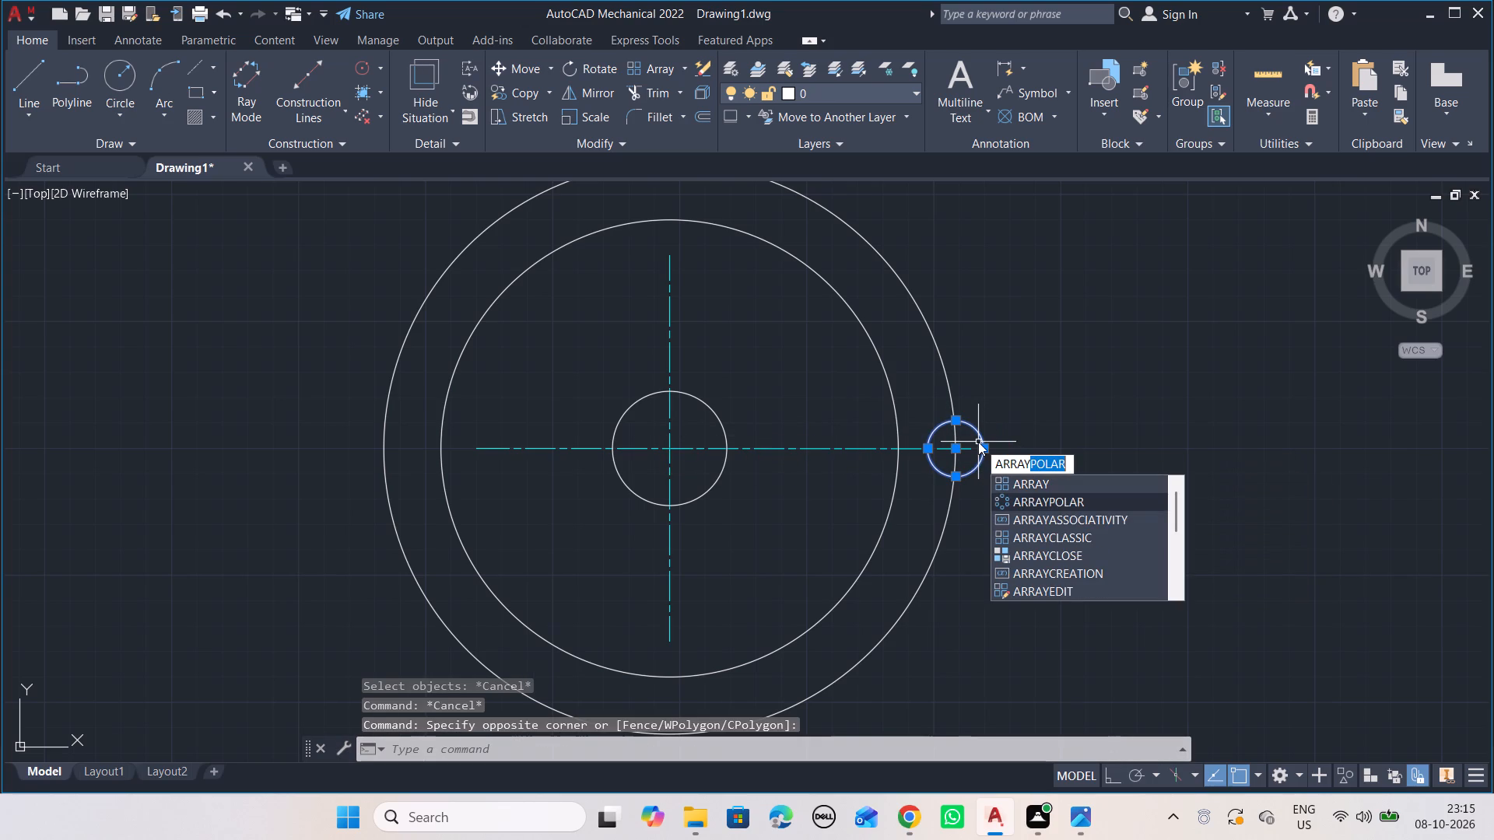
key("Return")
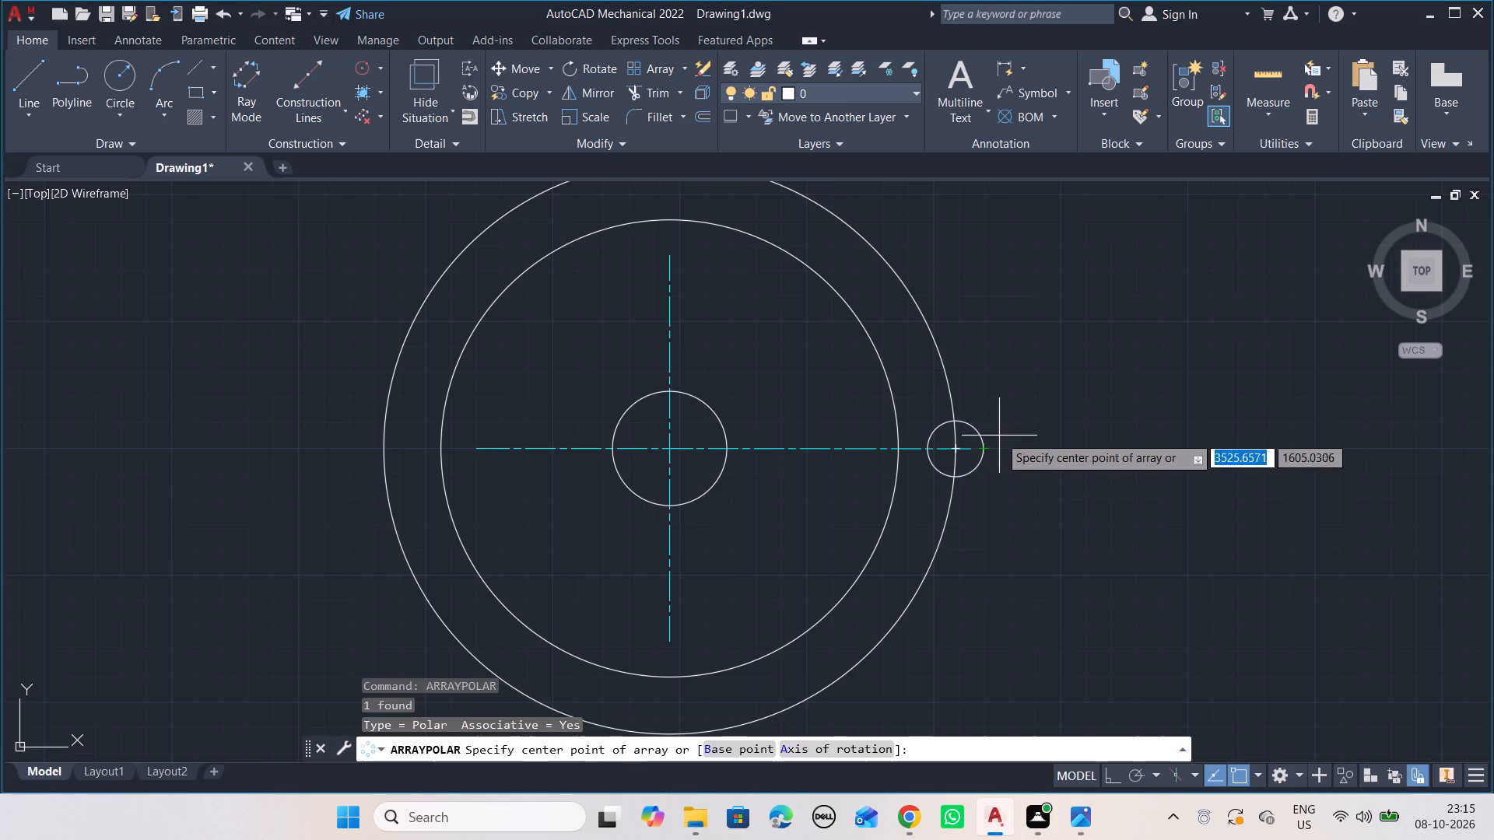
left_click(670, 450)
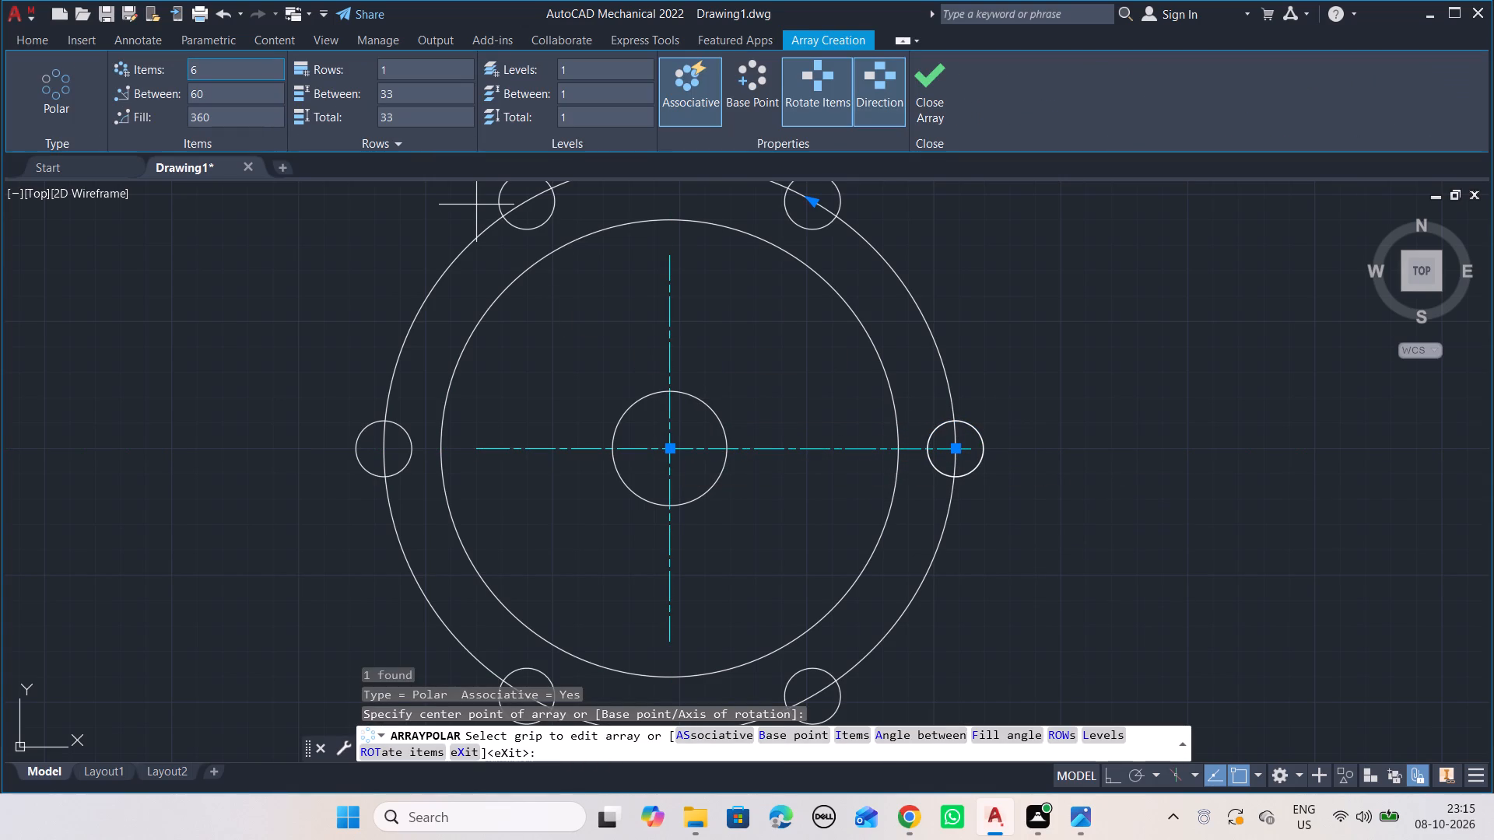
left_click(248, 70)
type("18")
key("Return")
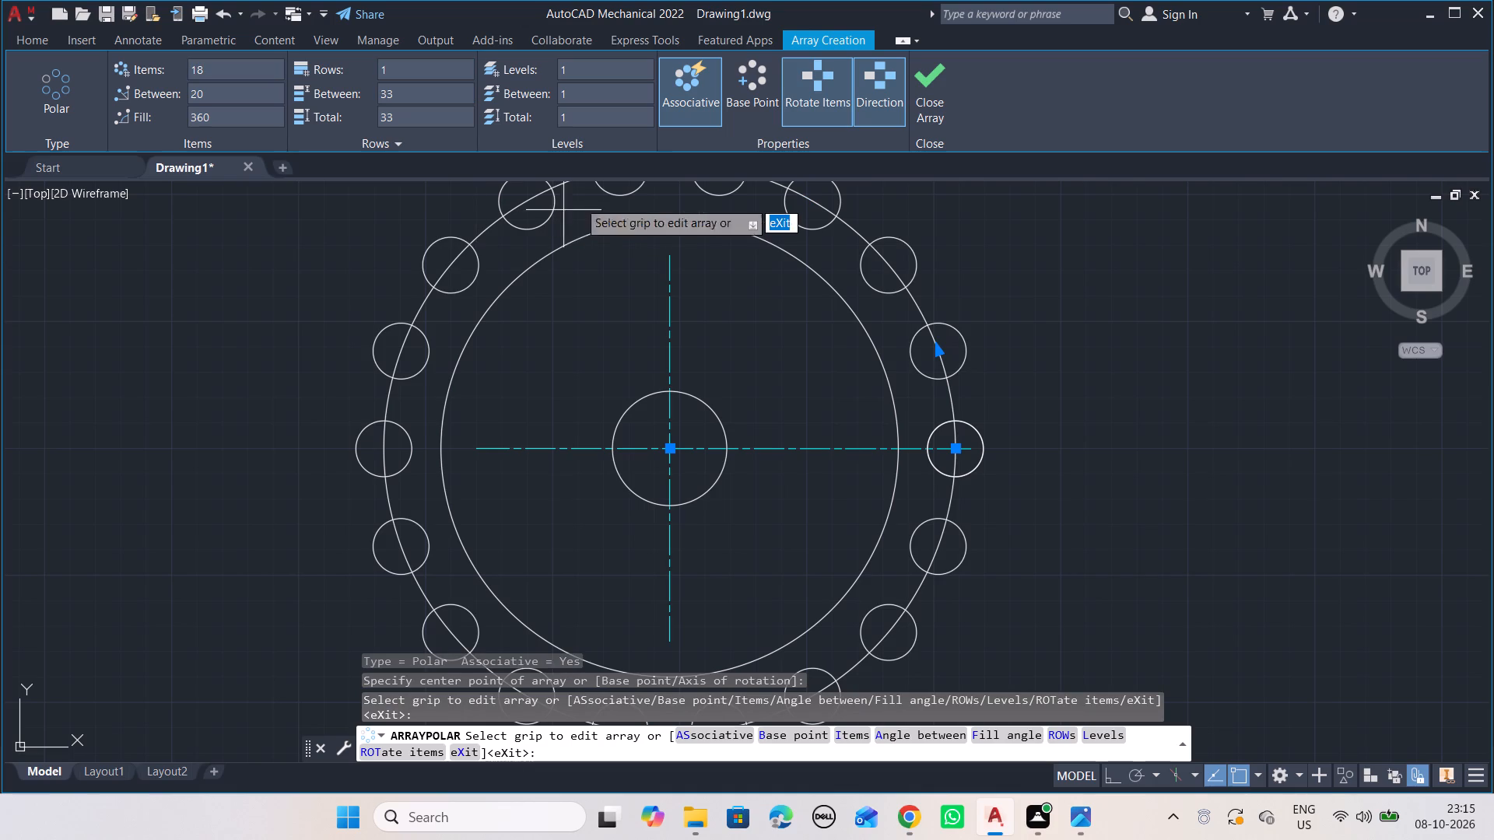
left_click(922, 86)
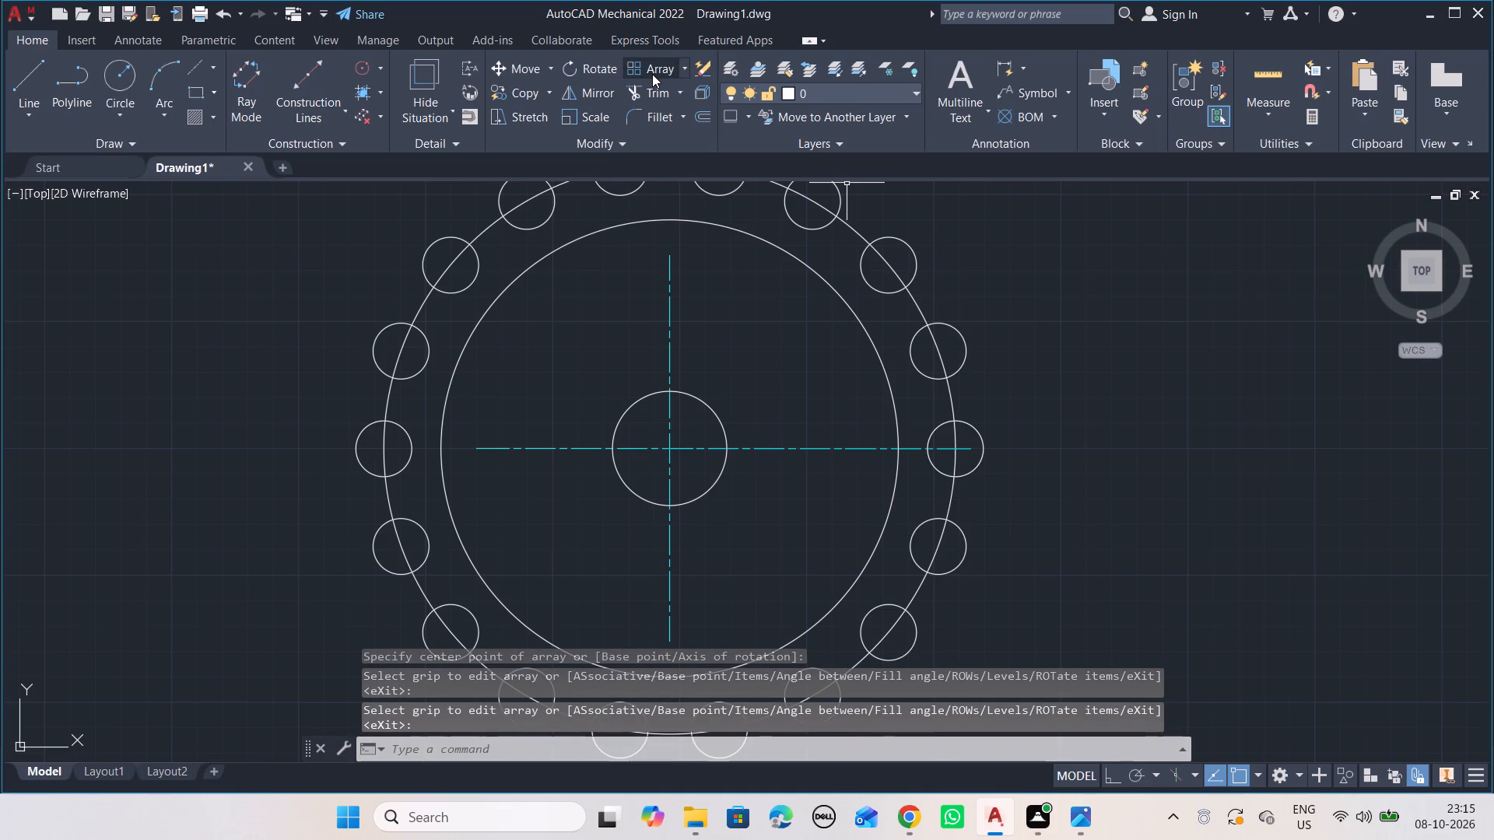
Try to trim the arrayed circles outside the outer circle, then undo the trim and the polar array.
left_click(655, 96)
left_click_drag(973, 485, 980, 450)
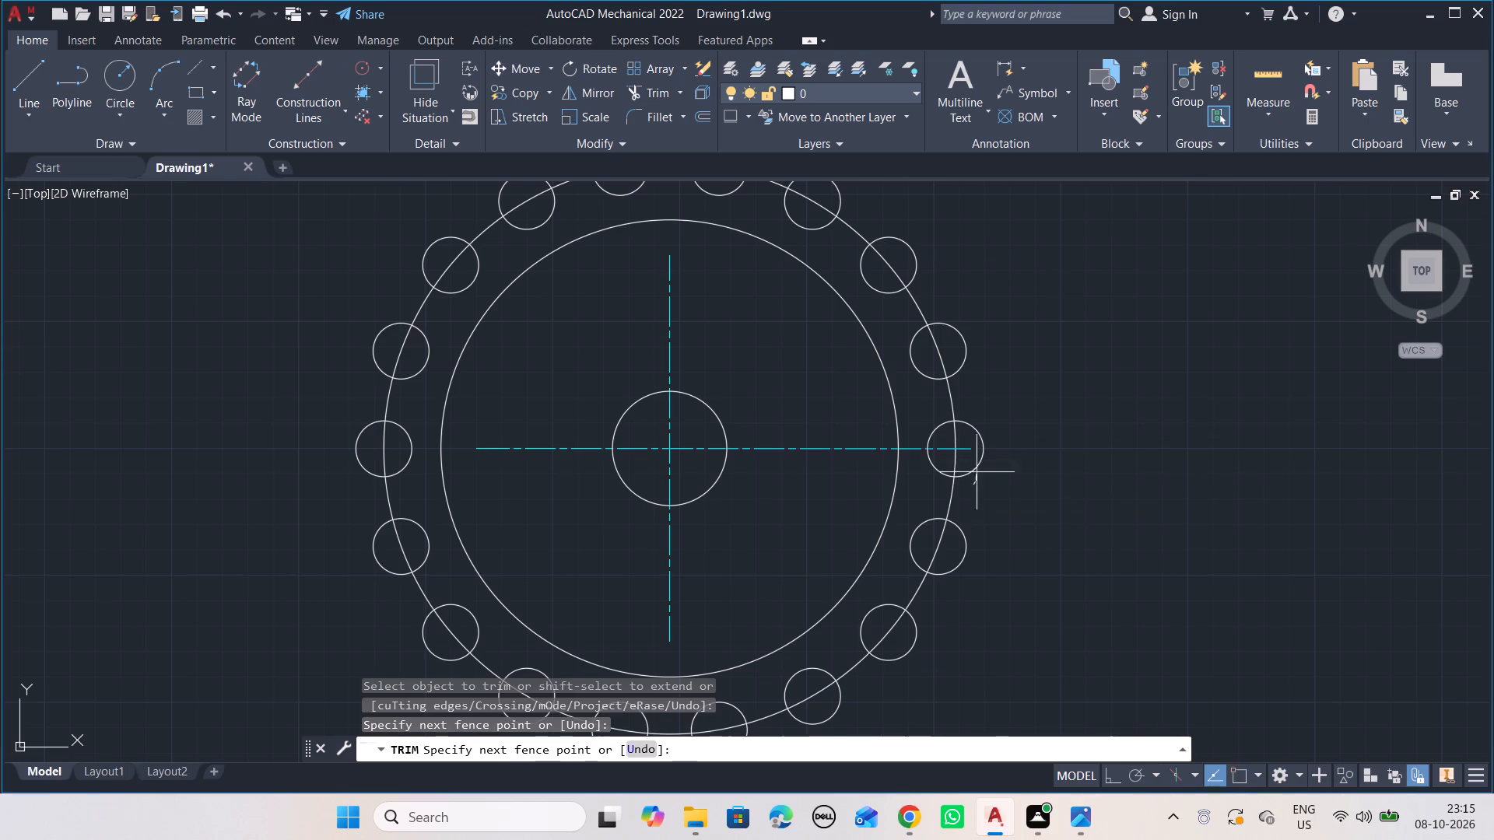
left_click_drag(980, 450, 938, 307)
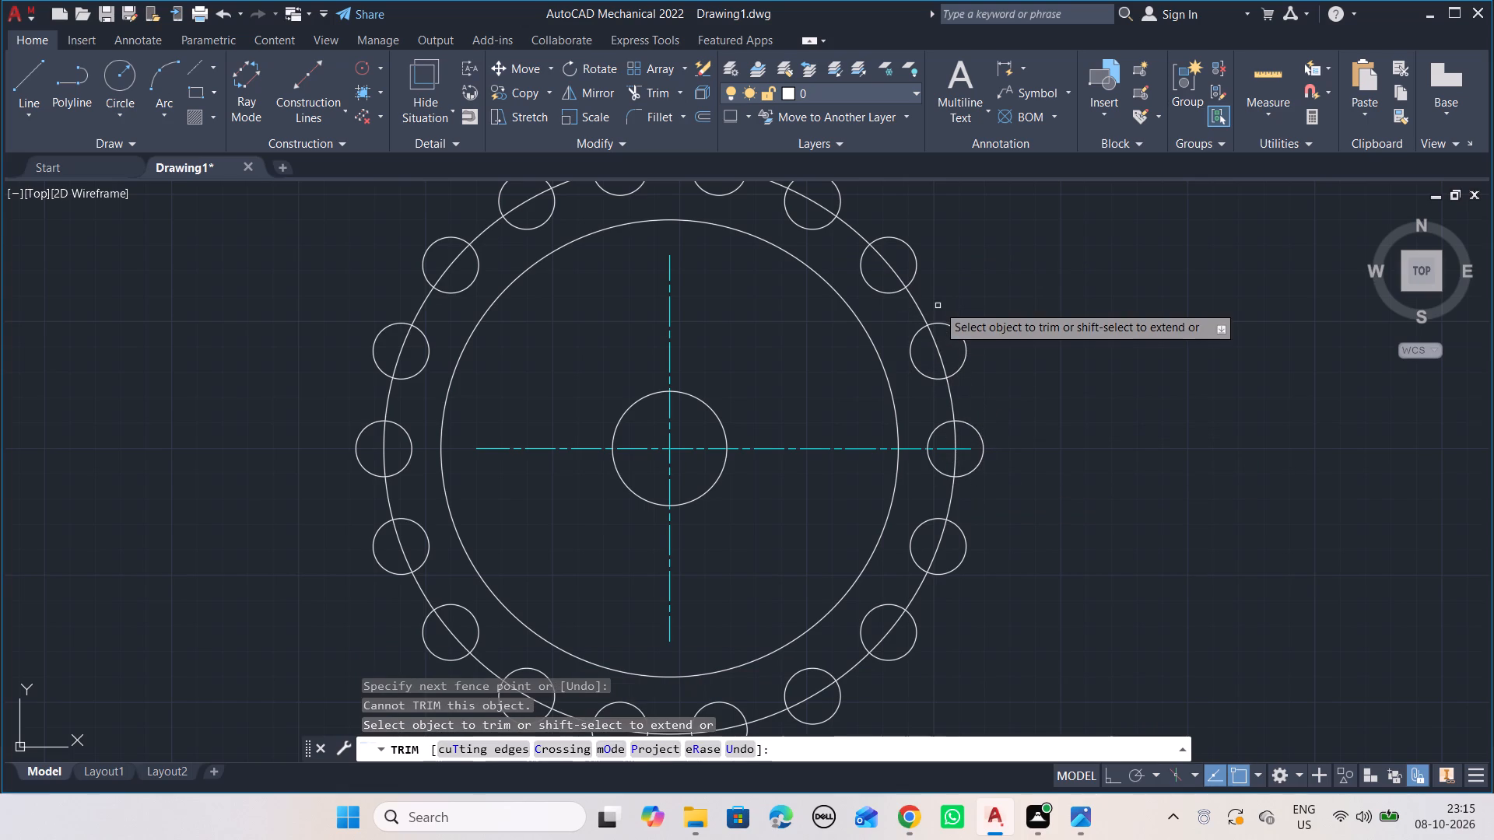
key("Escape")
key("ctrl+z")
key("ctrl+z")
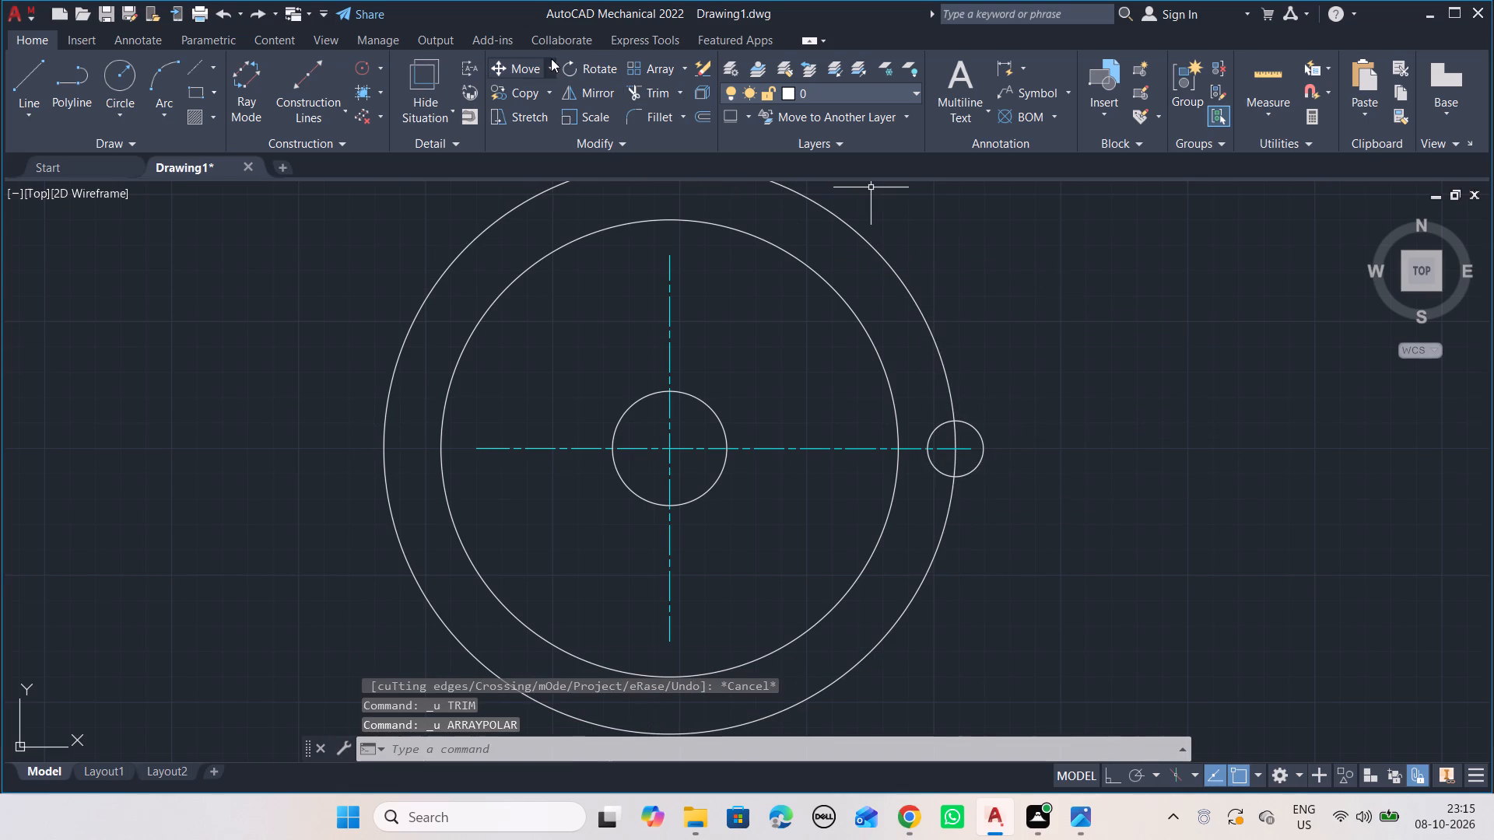
Trim the radius 11 circle and the outer circle against each other to leave one open notch on the right side.
left_click(637, 96)
left_click_drag(985, 413, 977, 453)
left_click(953, 465)
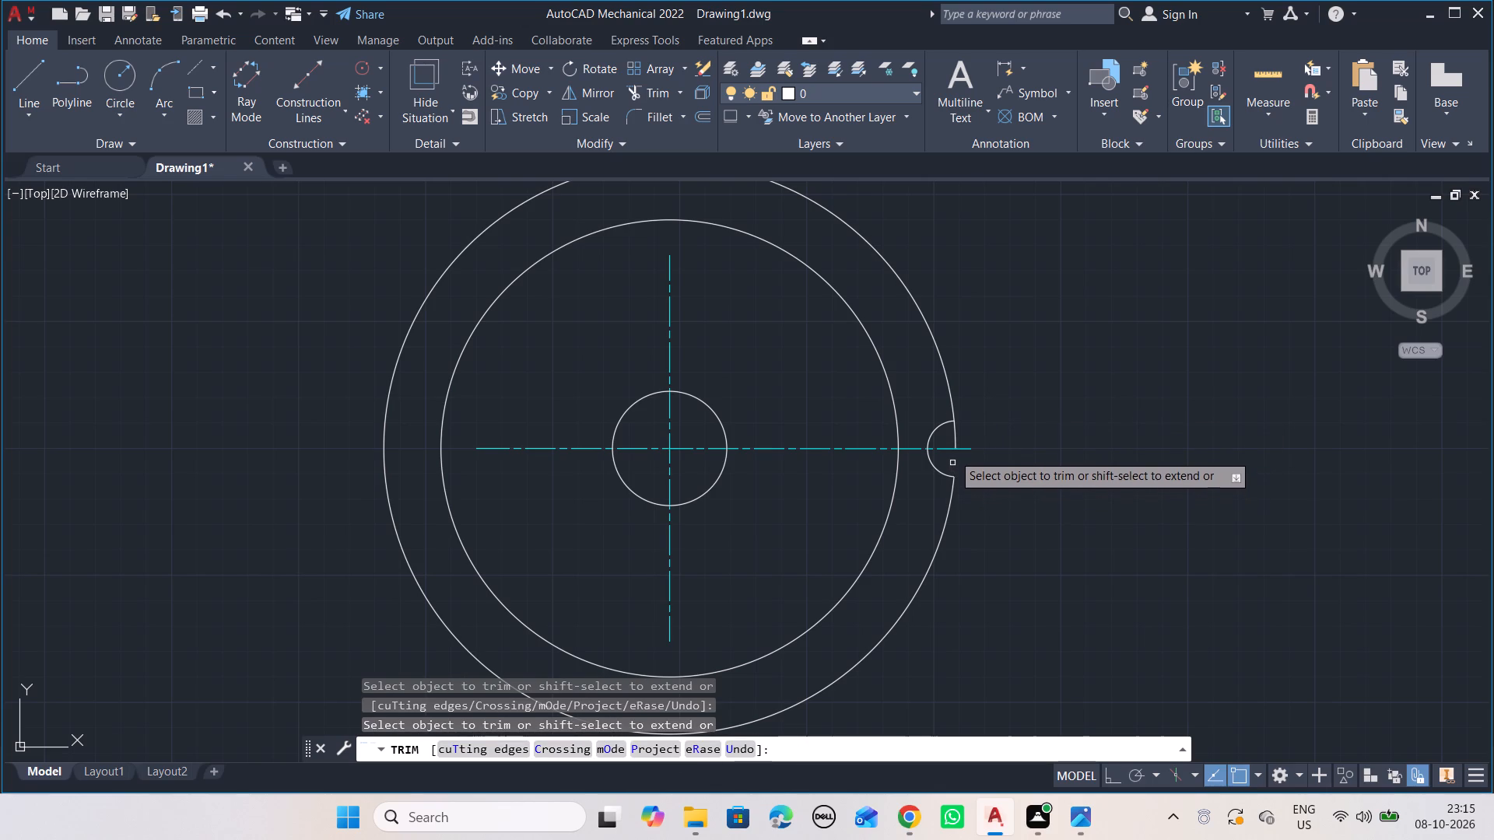
left_click(953, 437)
key("Escape")
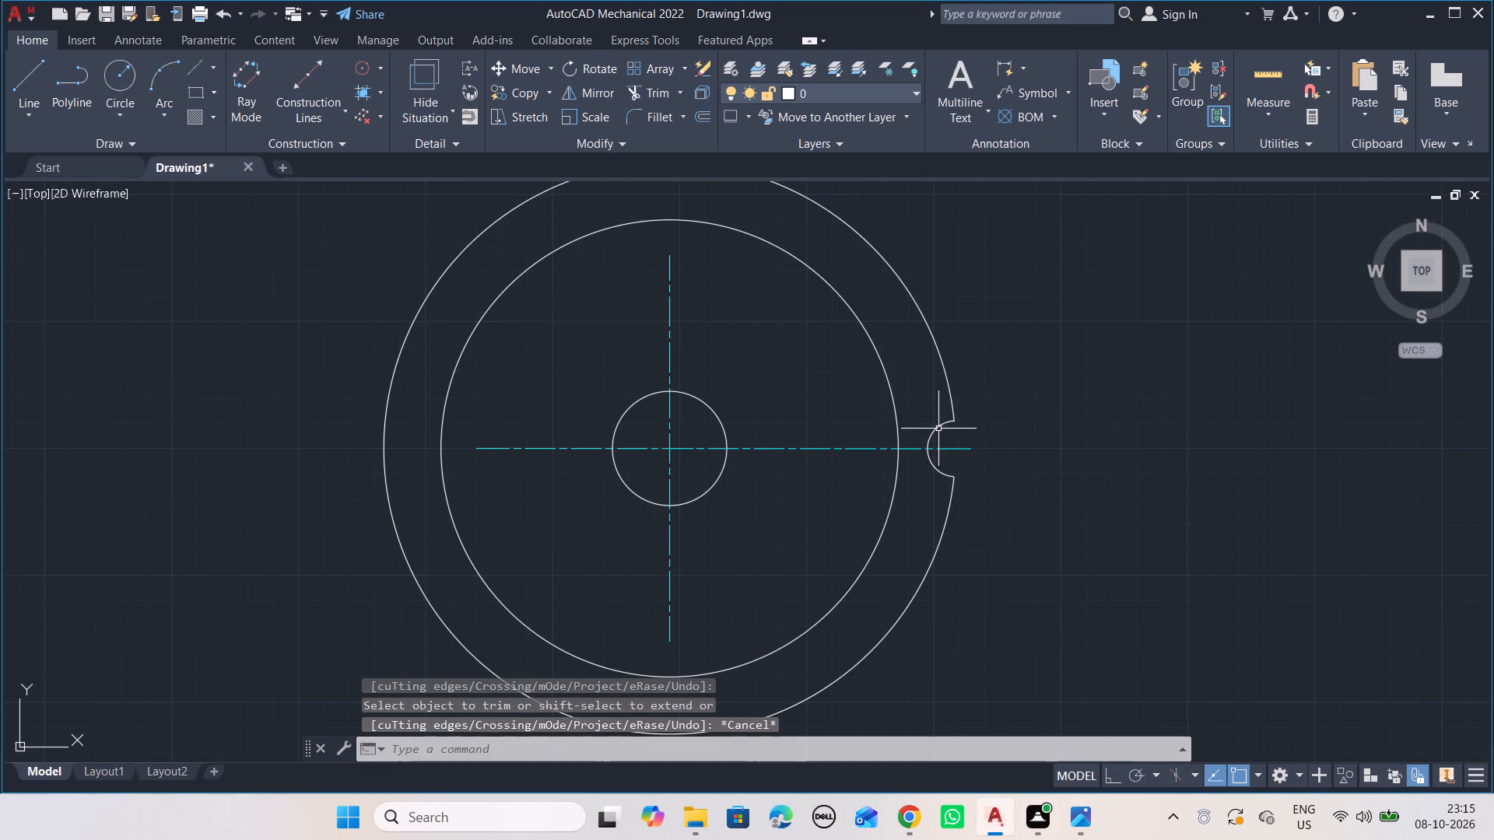
Create a polar array of the notch arc about the wheel's centre with 18 items.
left_click(938, 427)
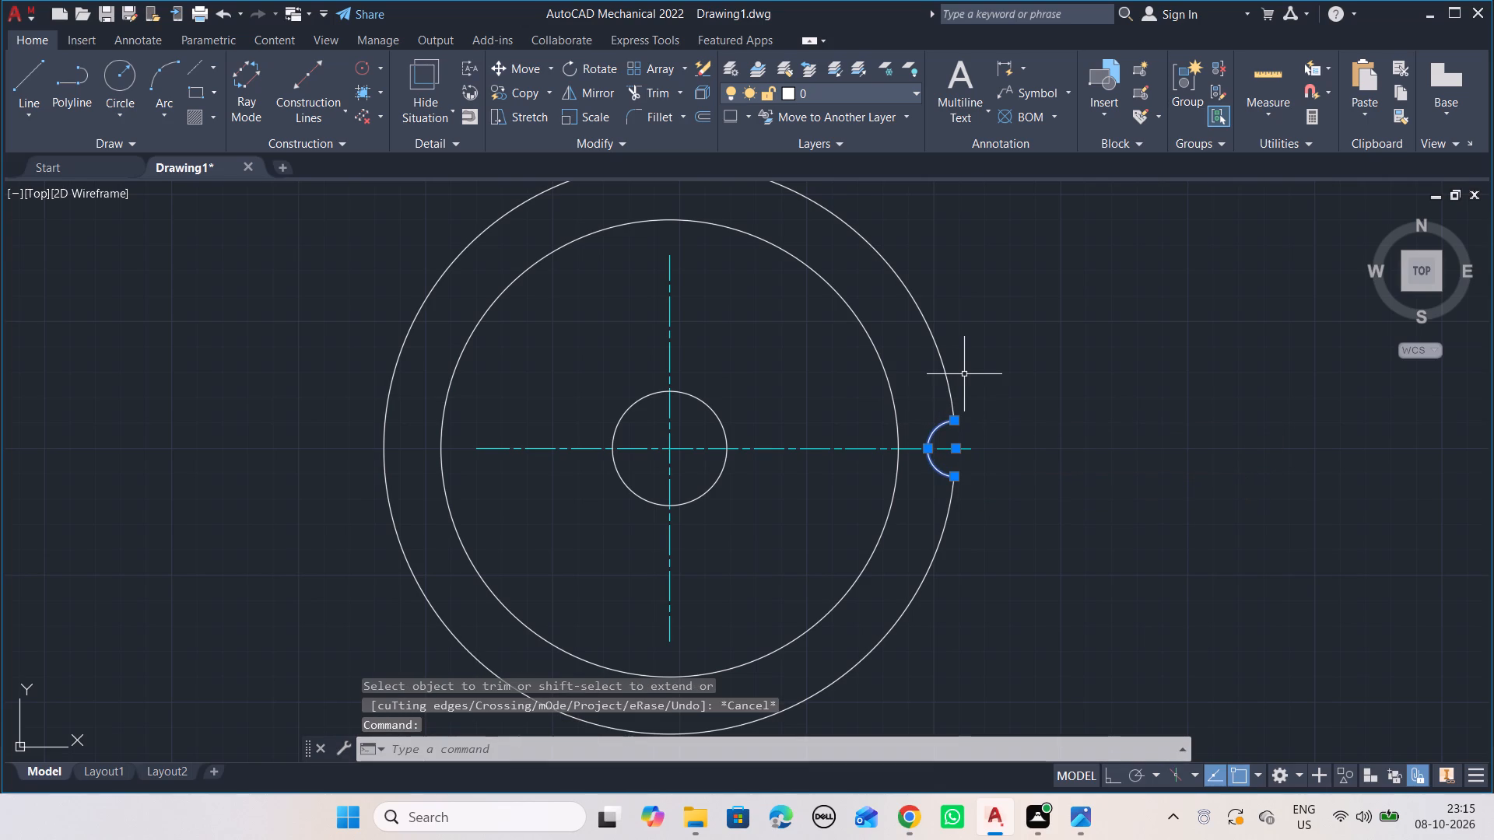
type("ARR")
key("Down")
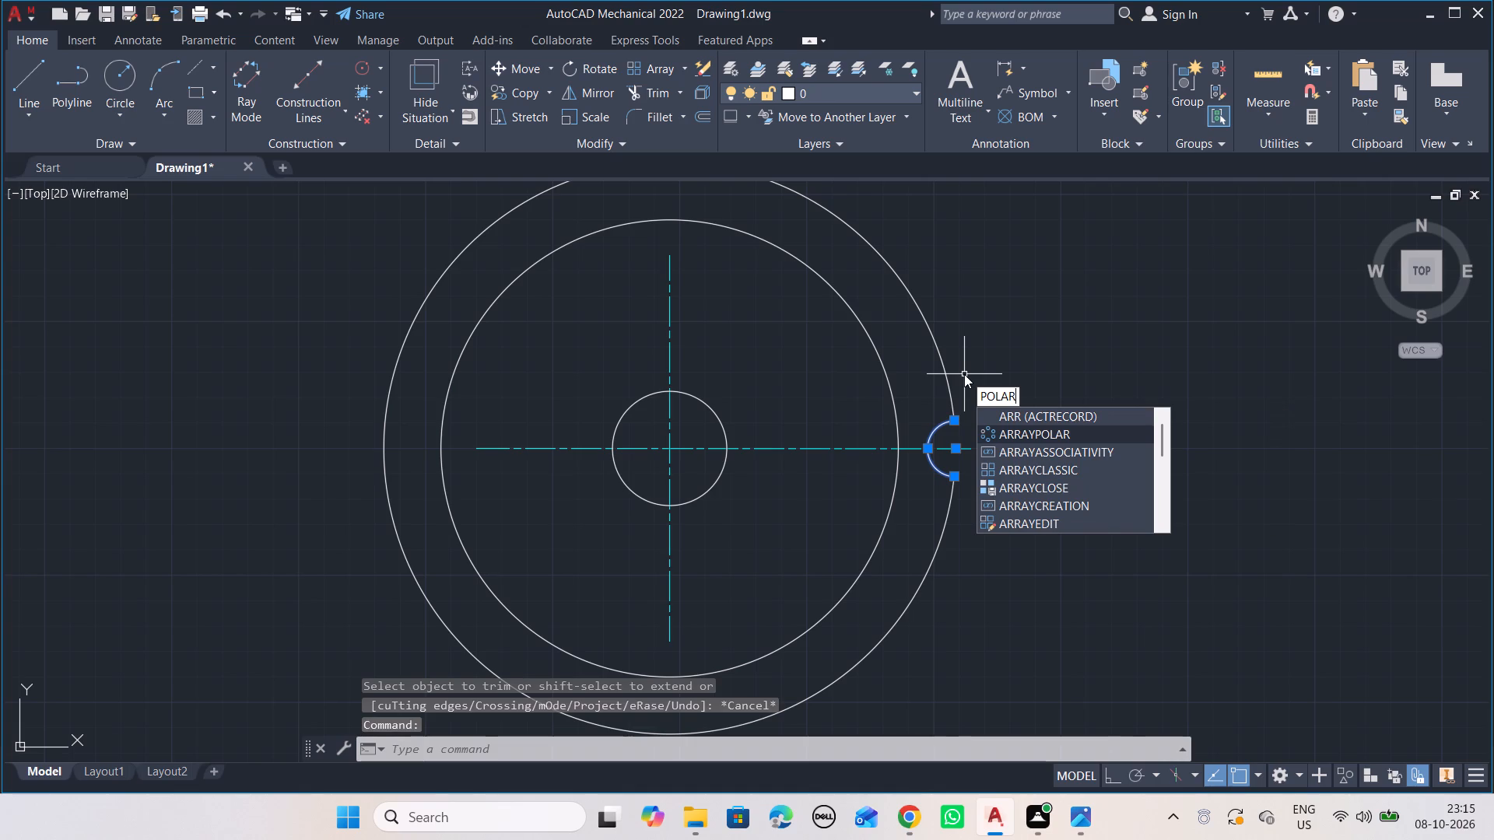
key("Return")
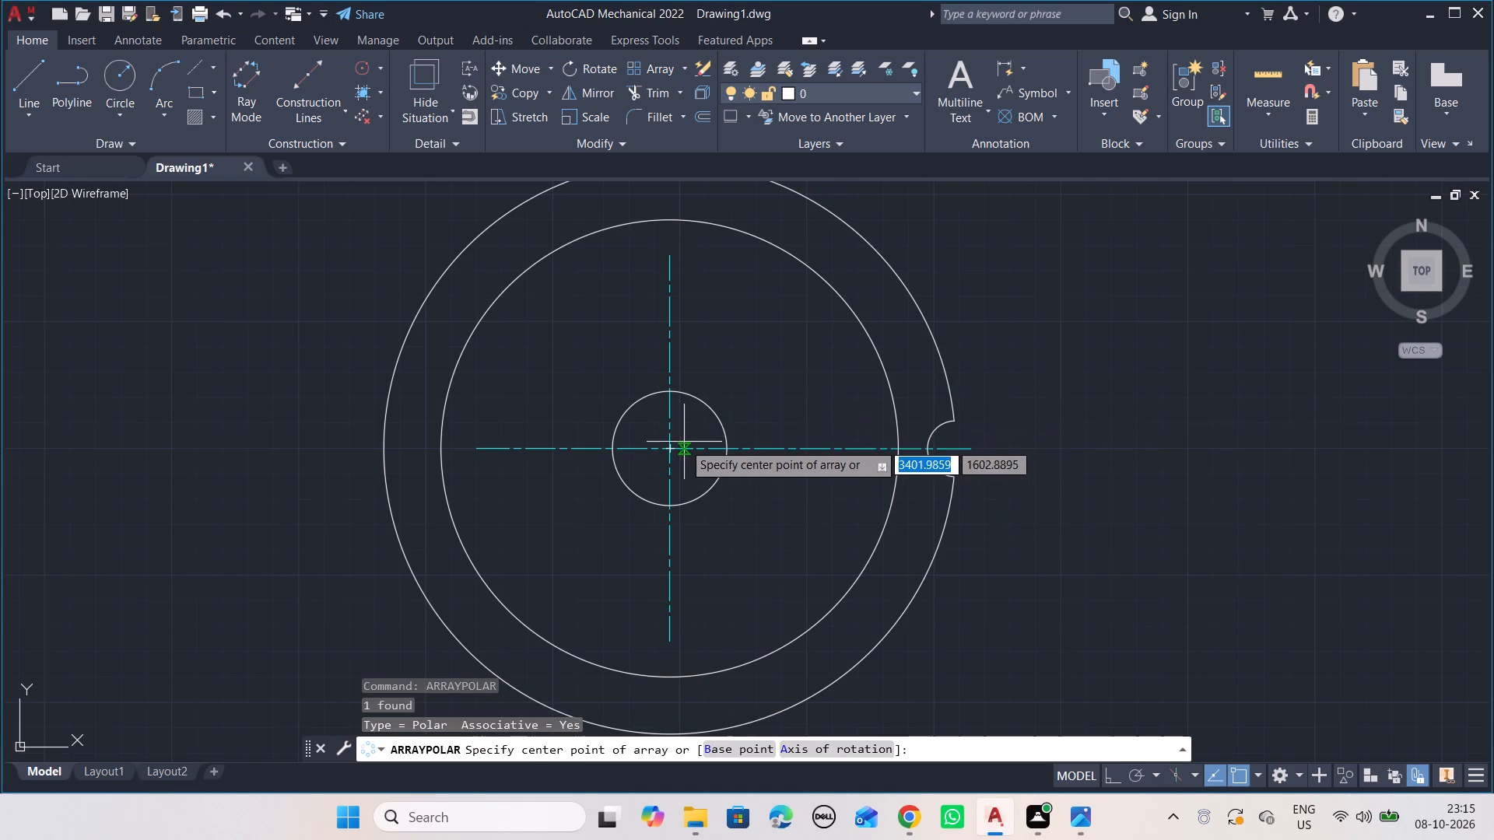
left_click(672, 446)
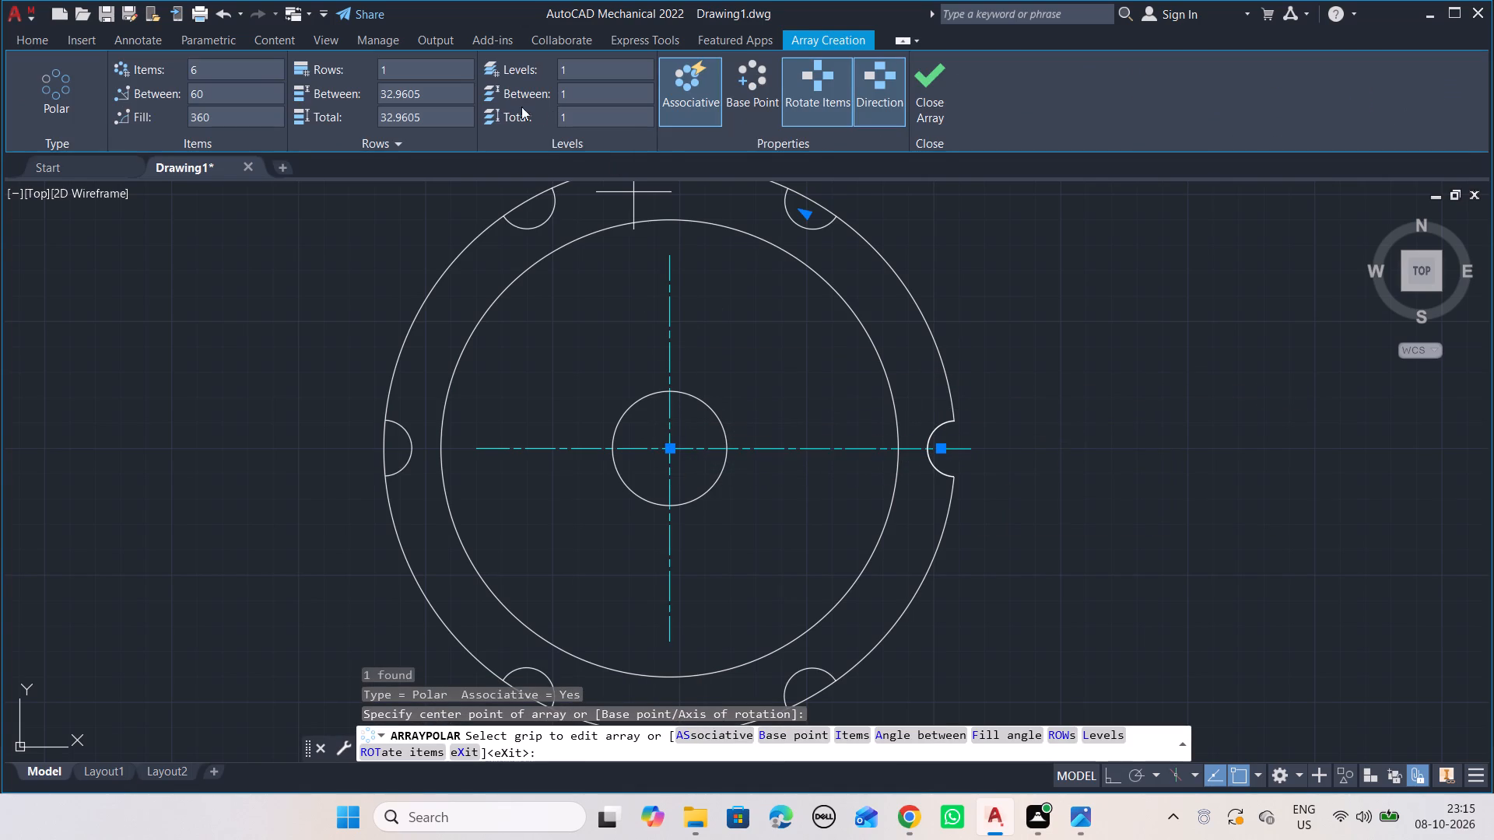
double_click(268, 68)
type("08")
key("BackSpace")
key("BackSpace")
type("18")
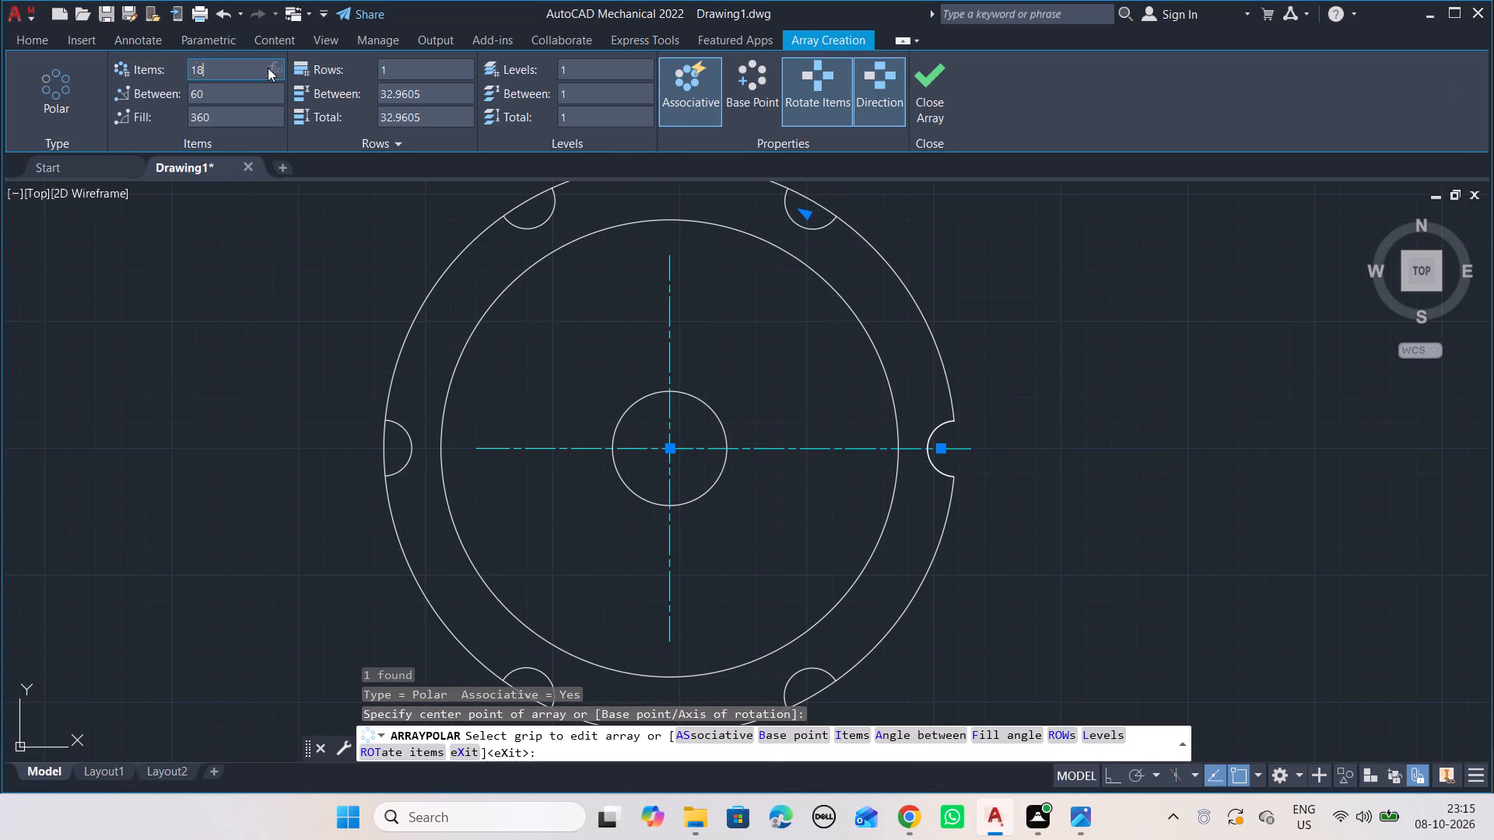
key("Return")
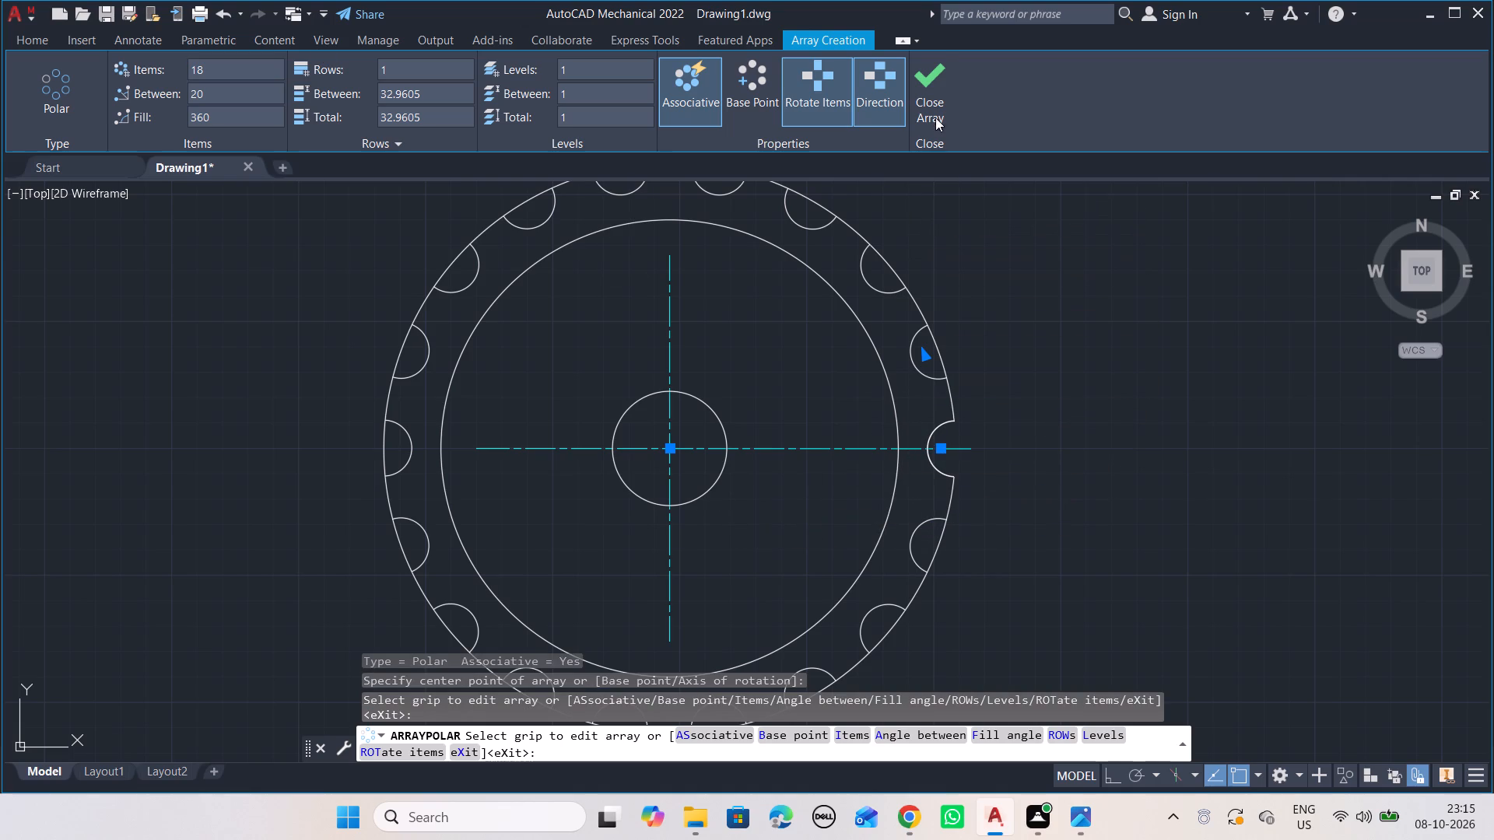
left_click(935, 114)
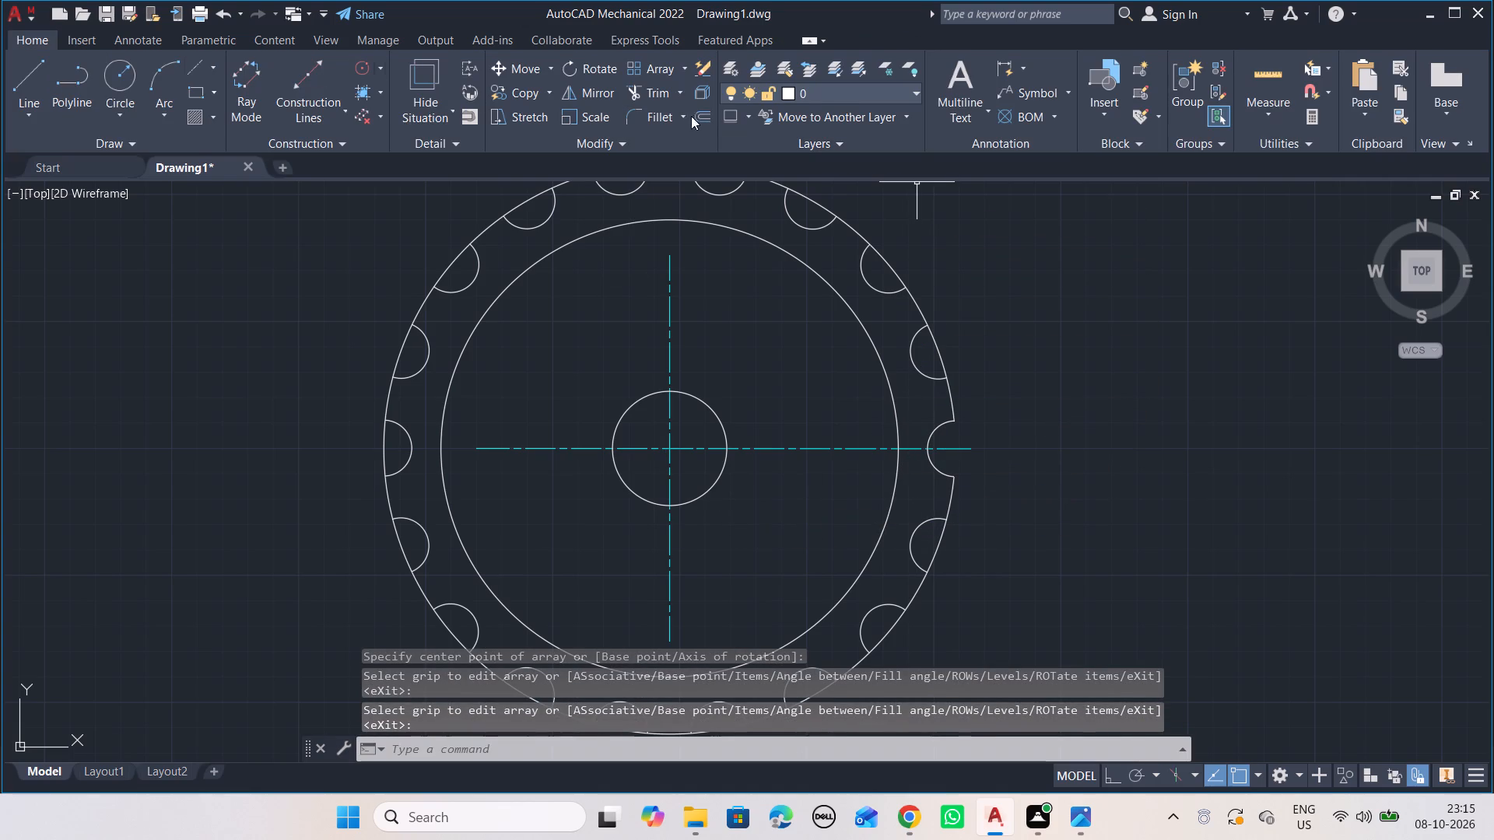
Trim the outer circle across the two notches above and the four notches below the open right-side notch.
left_click(663, 95)
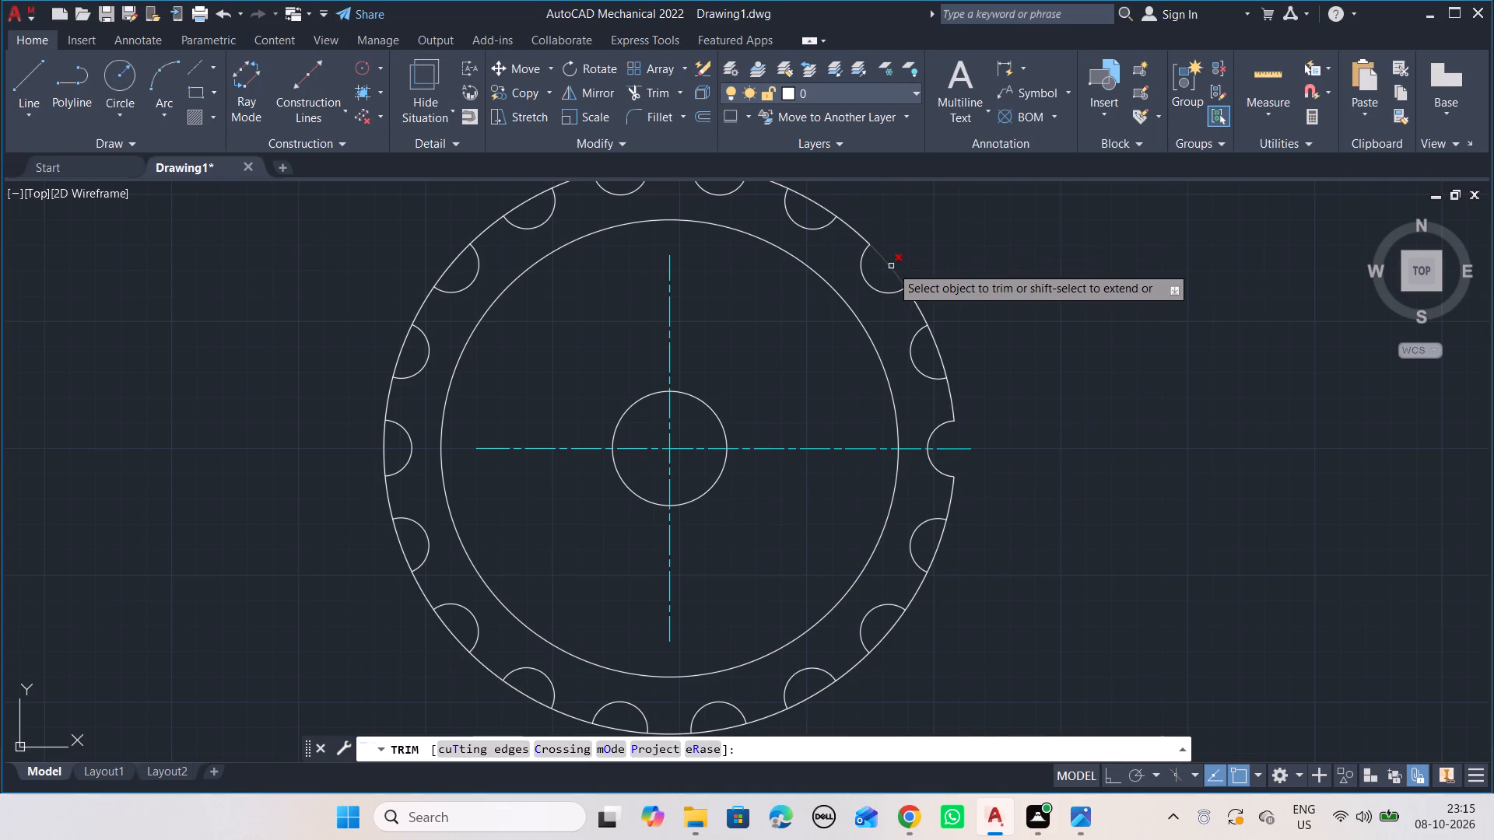
left_click(893, 268)
left_click(935, 342)
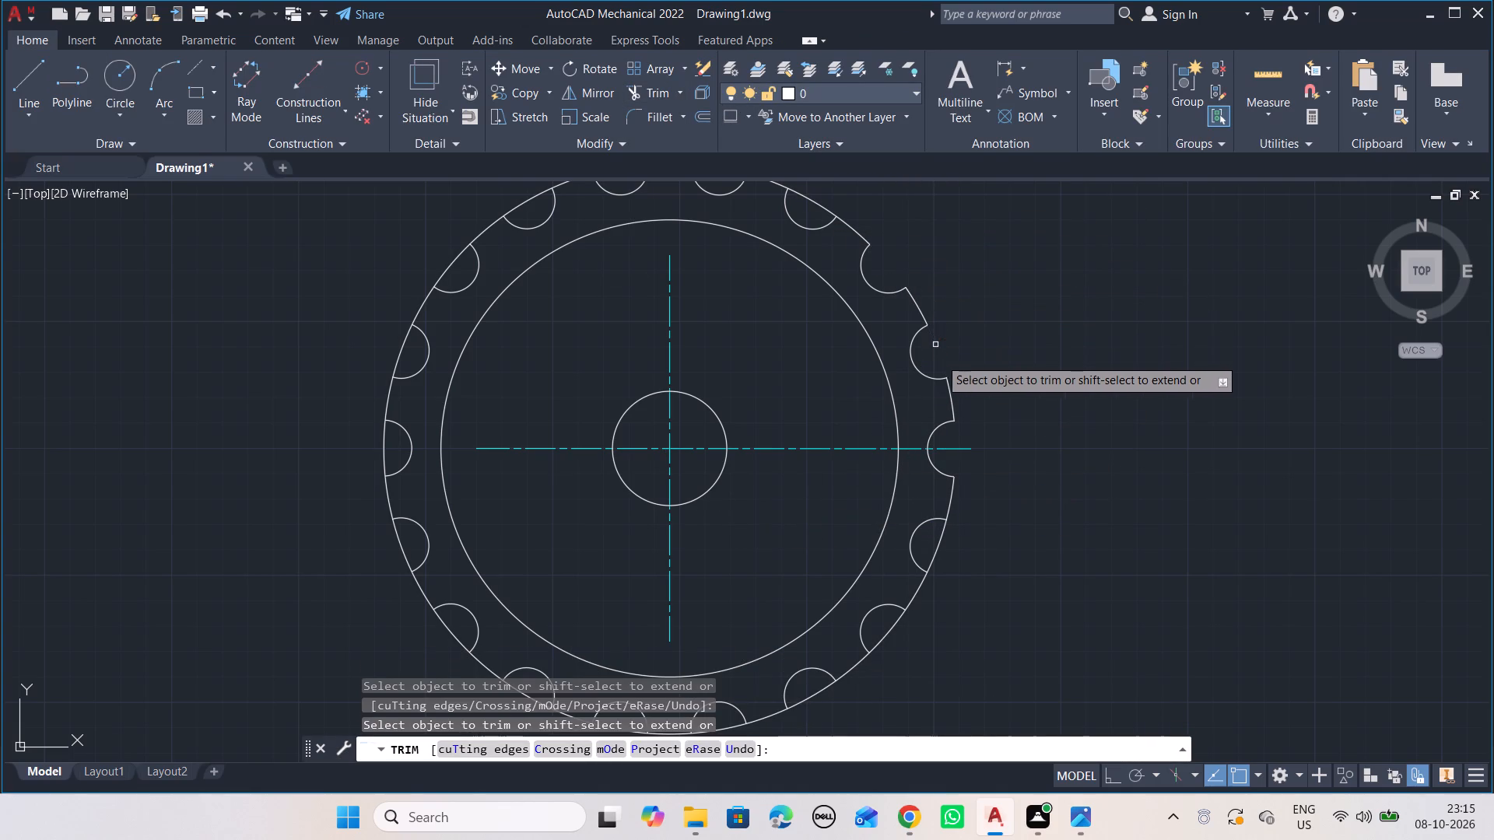
left_click_drag(949, 552, 936, 569)
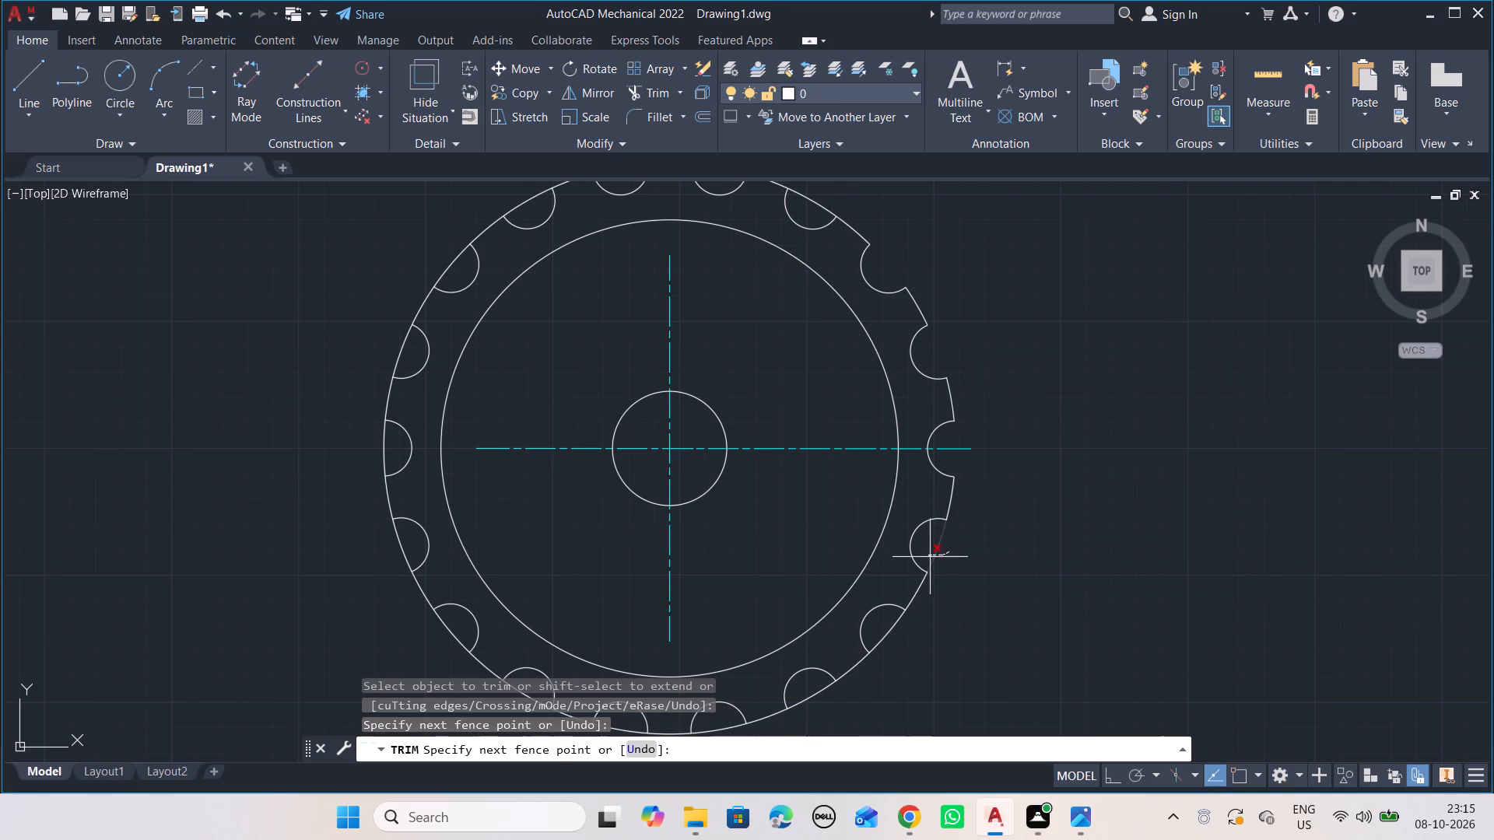
left_click_drag(936, 569, 885, 649)
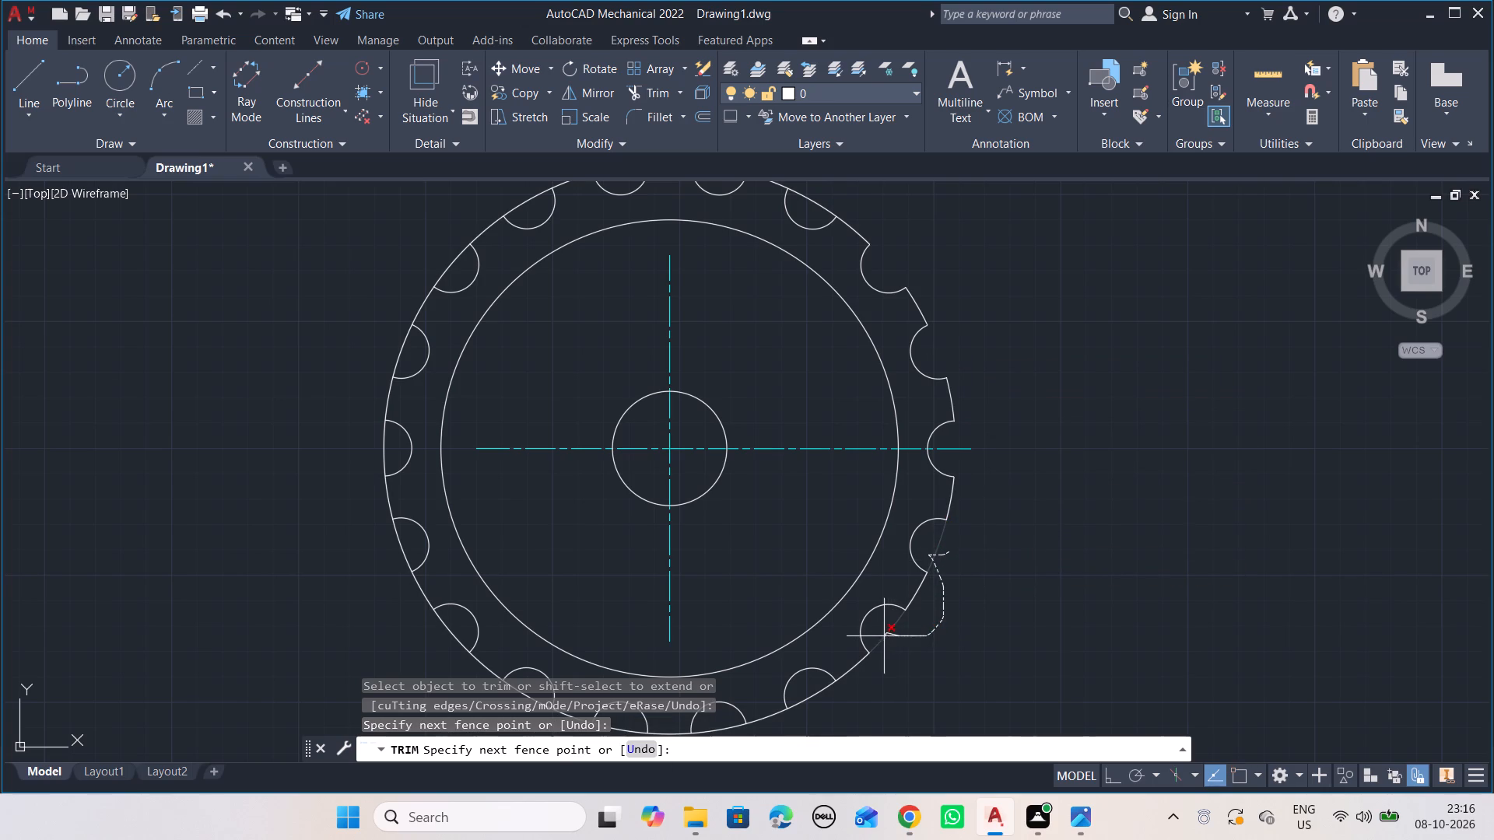
left_click_drag(885, 649, 808, 695)
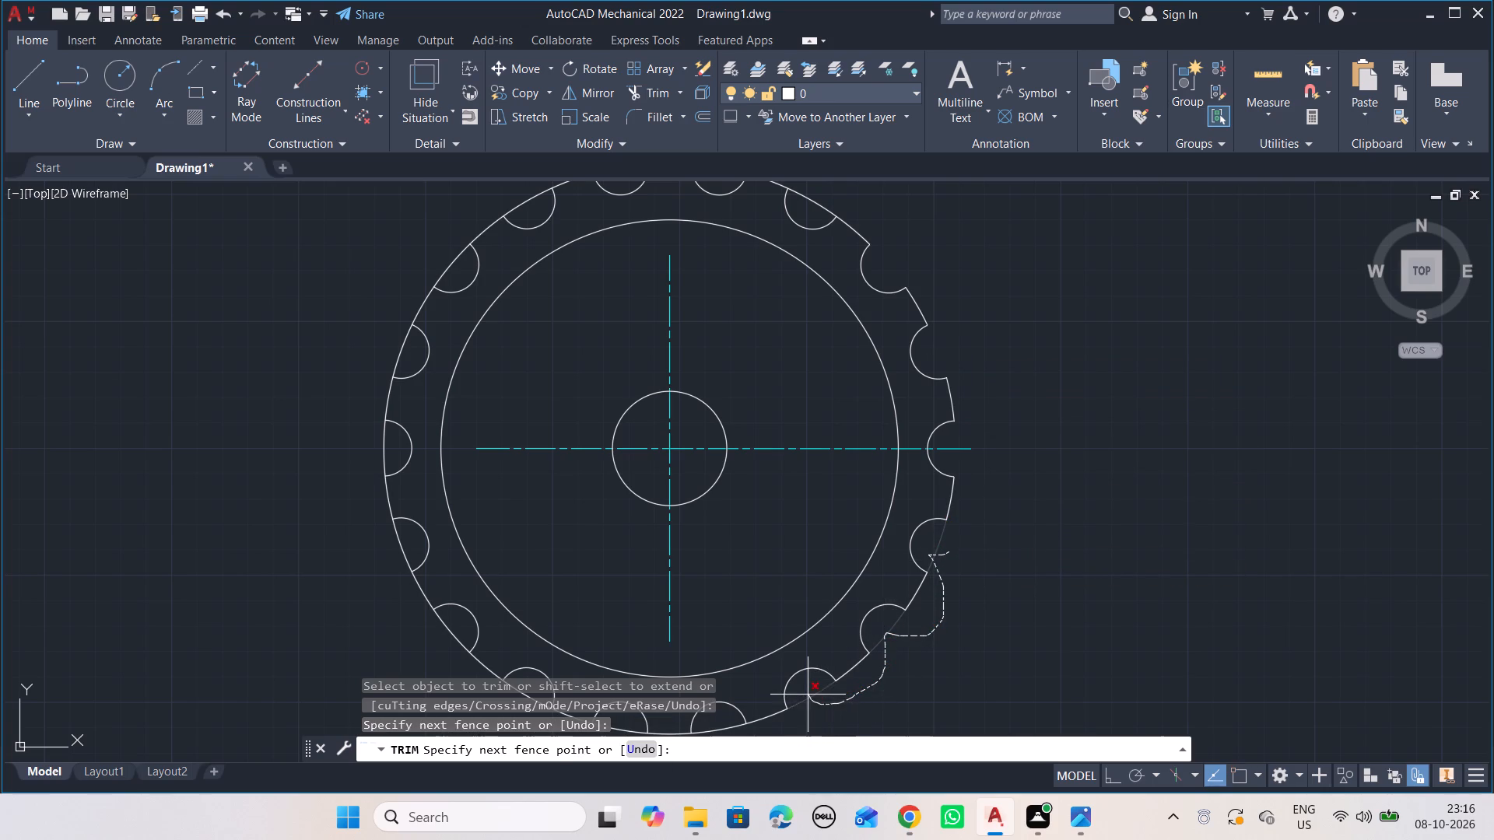
left_click_drag(808, 695, 738, 733)
left_click_drag(738, 733, 729, 726)
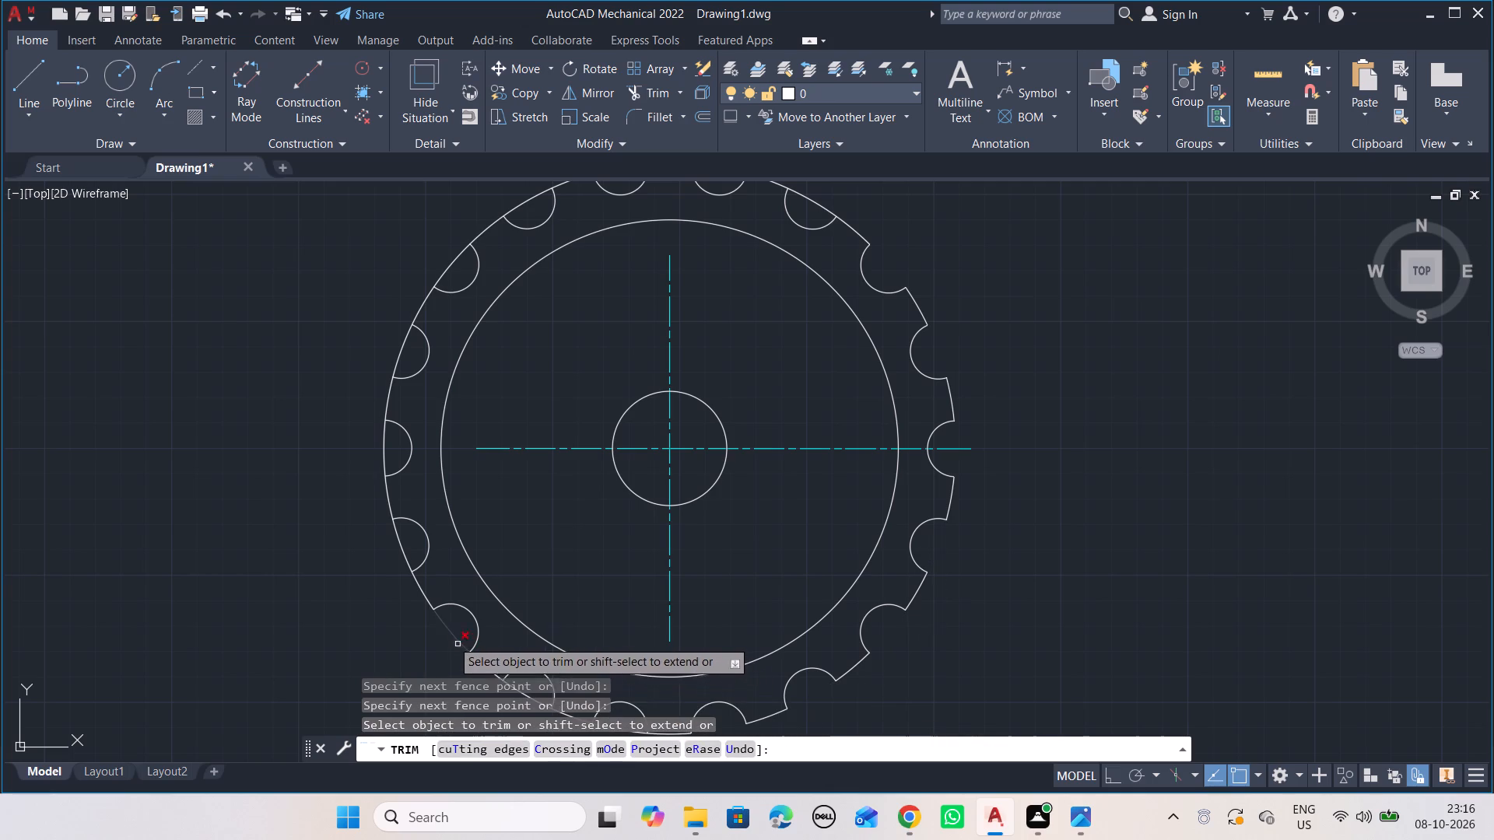
Trim the outer circle across the notch on the wheel's left side and the one just below it.
left_click(451, 639)
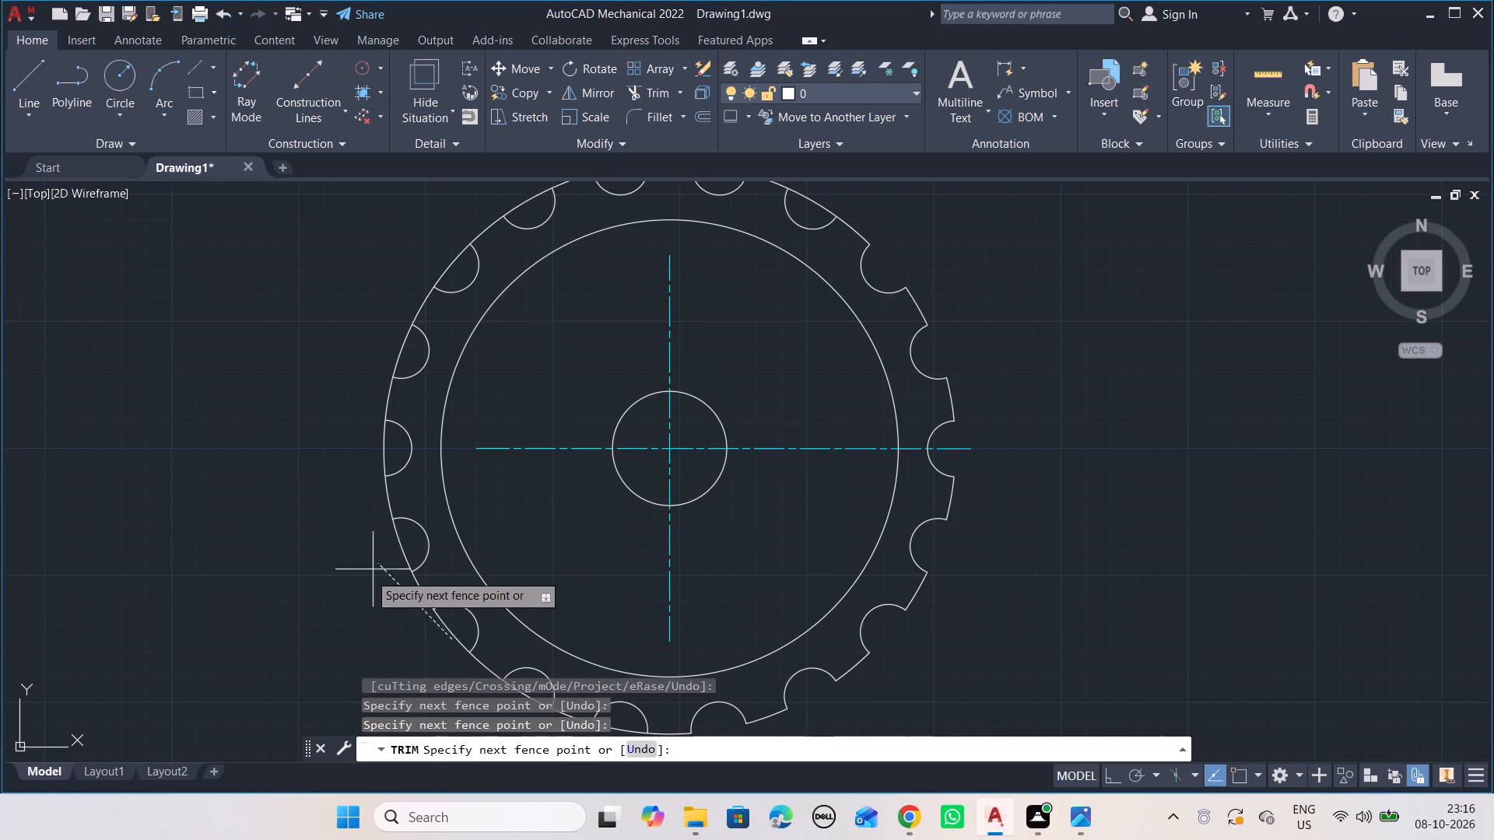
left_click(369, 573)
left_click(409, 546)
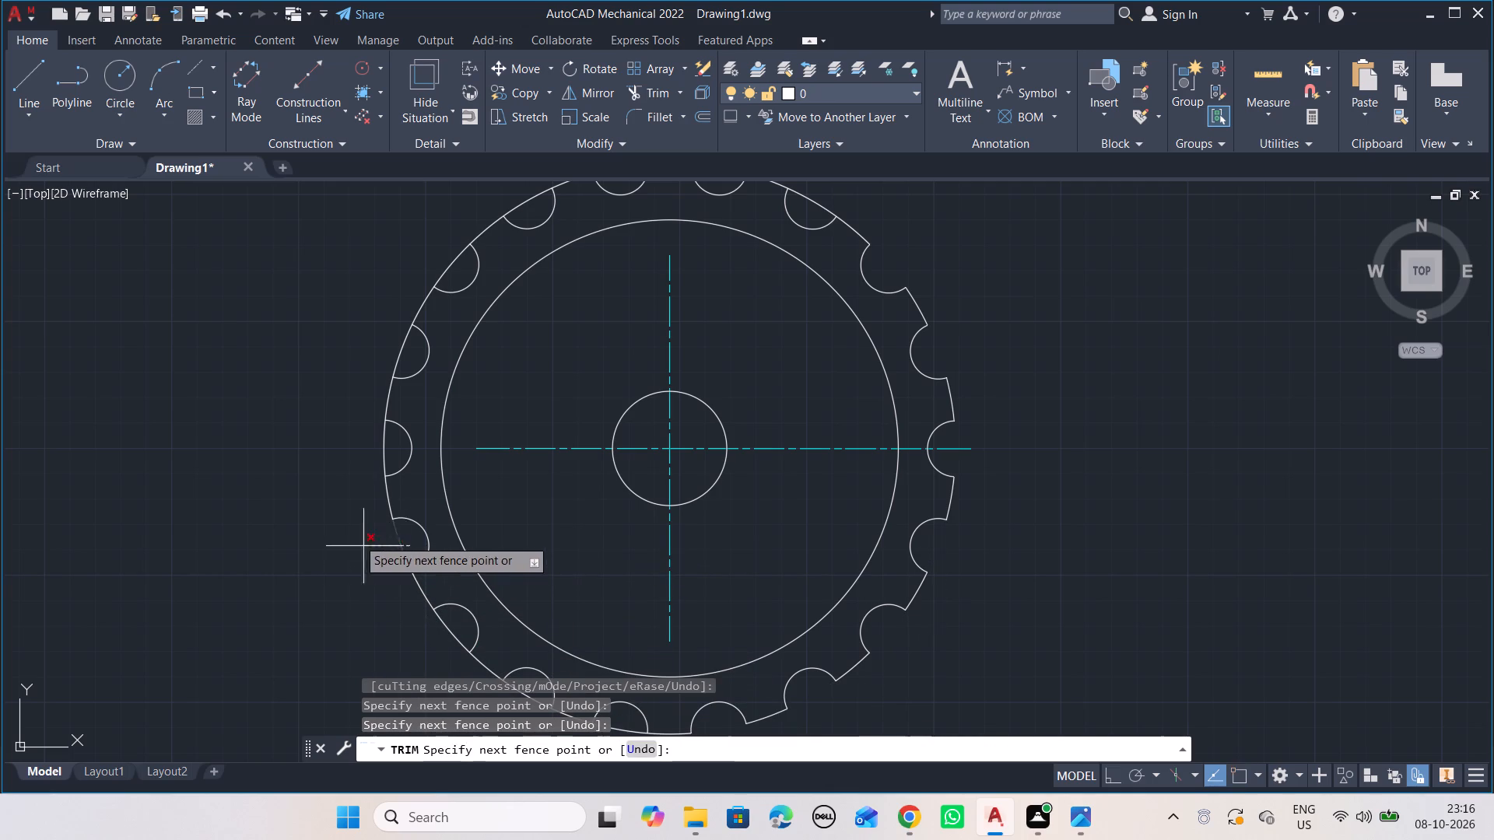
left_click(349, 488)
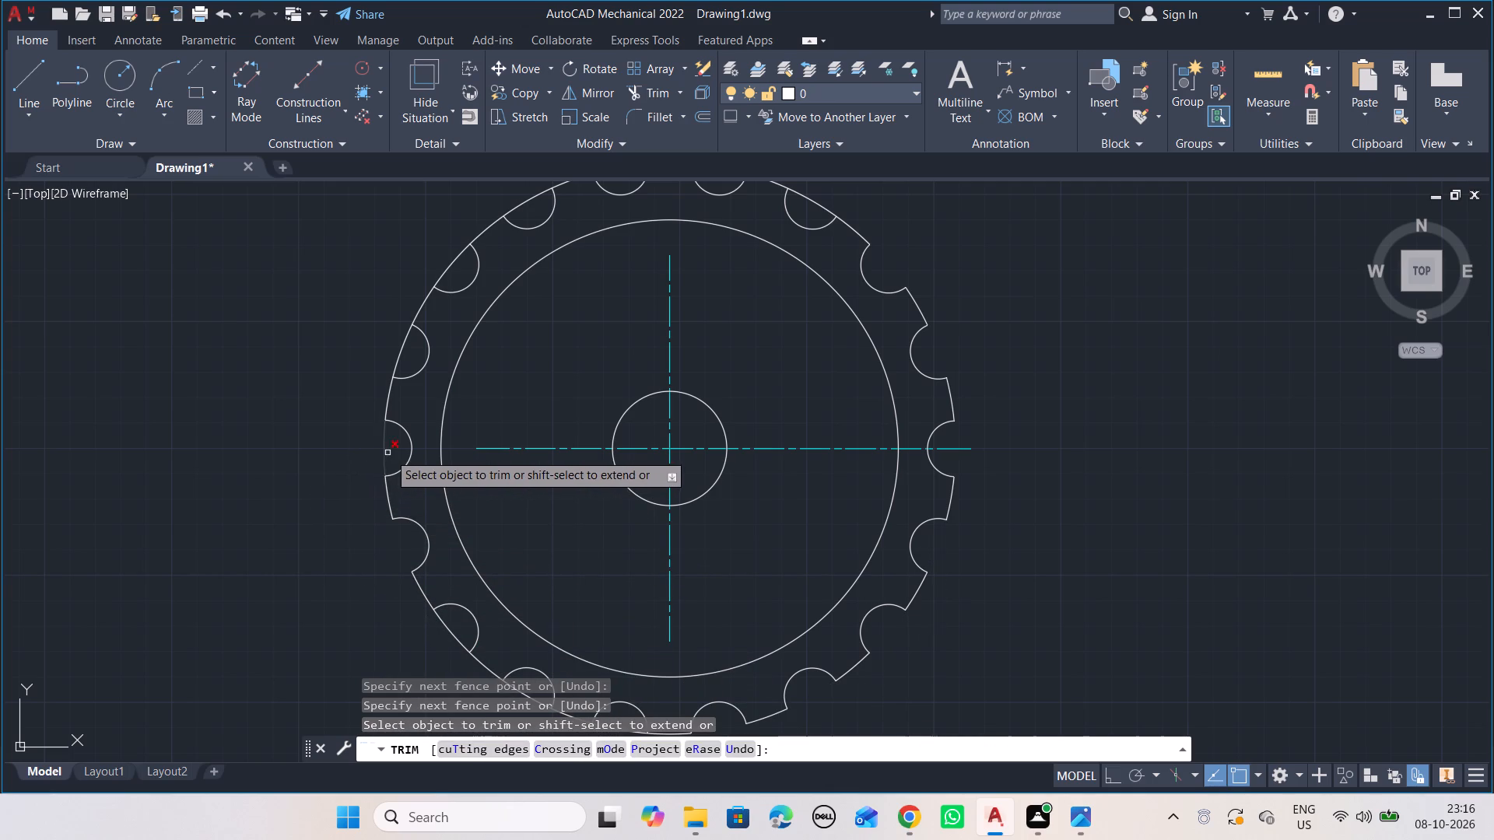
left_click(388, 453)
left_click(369, 432)
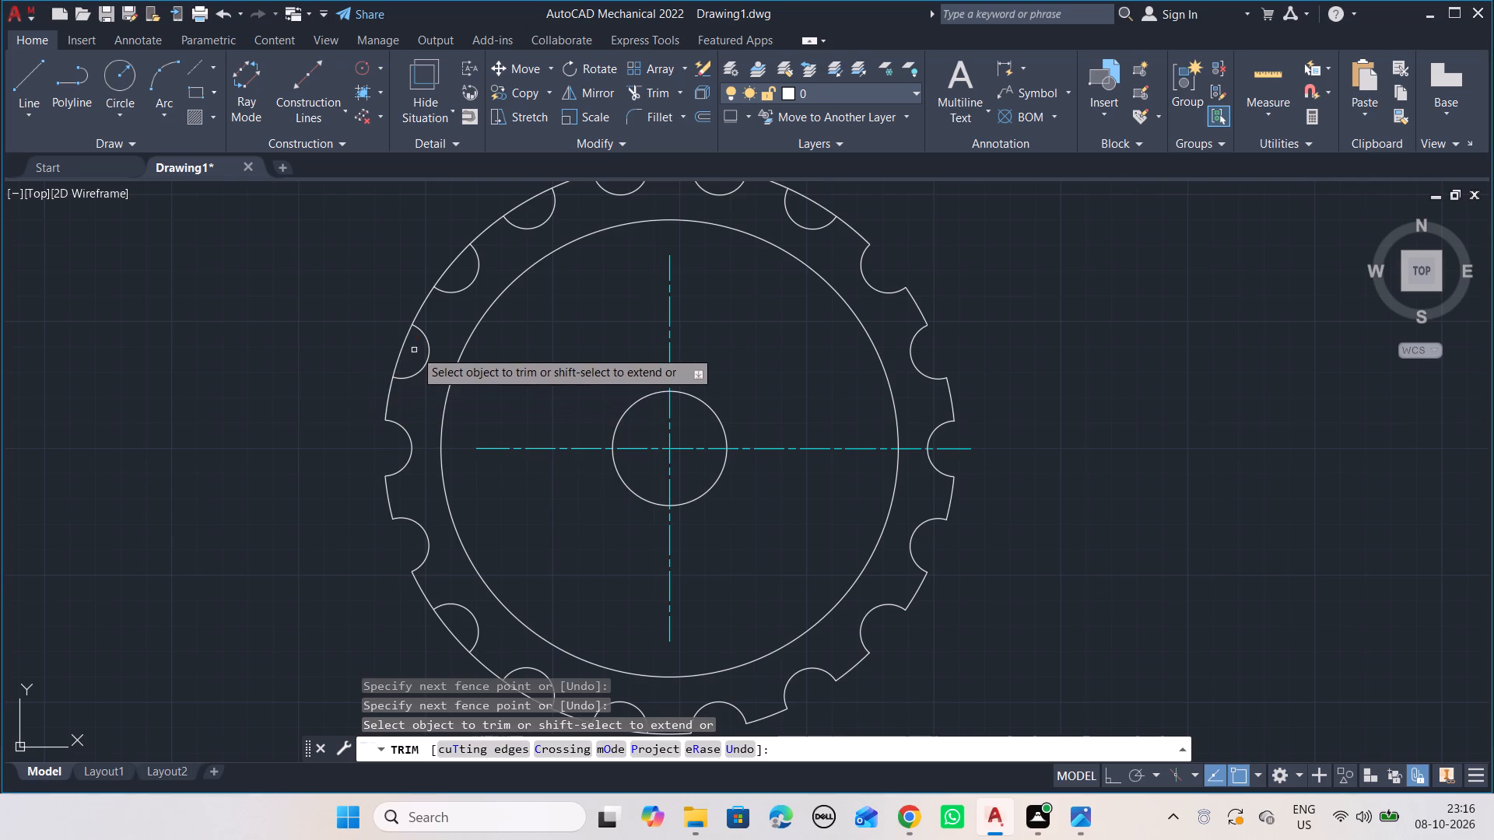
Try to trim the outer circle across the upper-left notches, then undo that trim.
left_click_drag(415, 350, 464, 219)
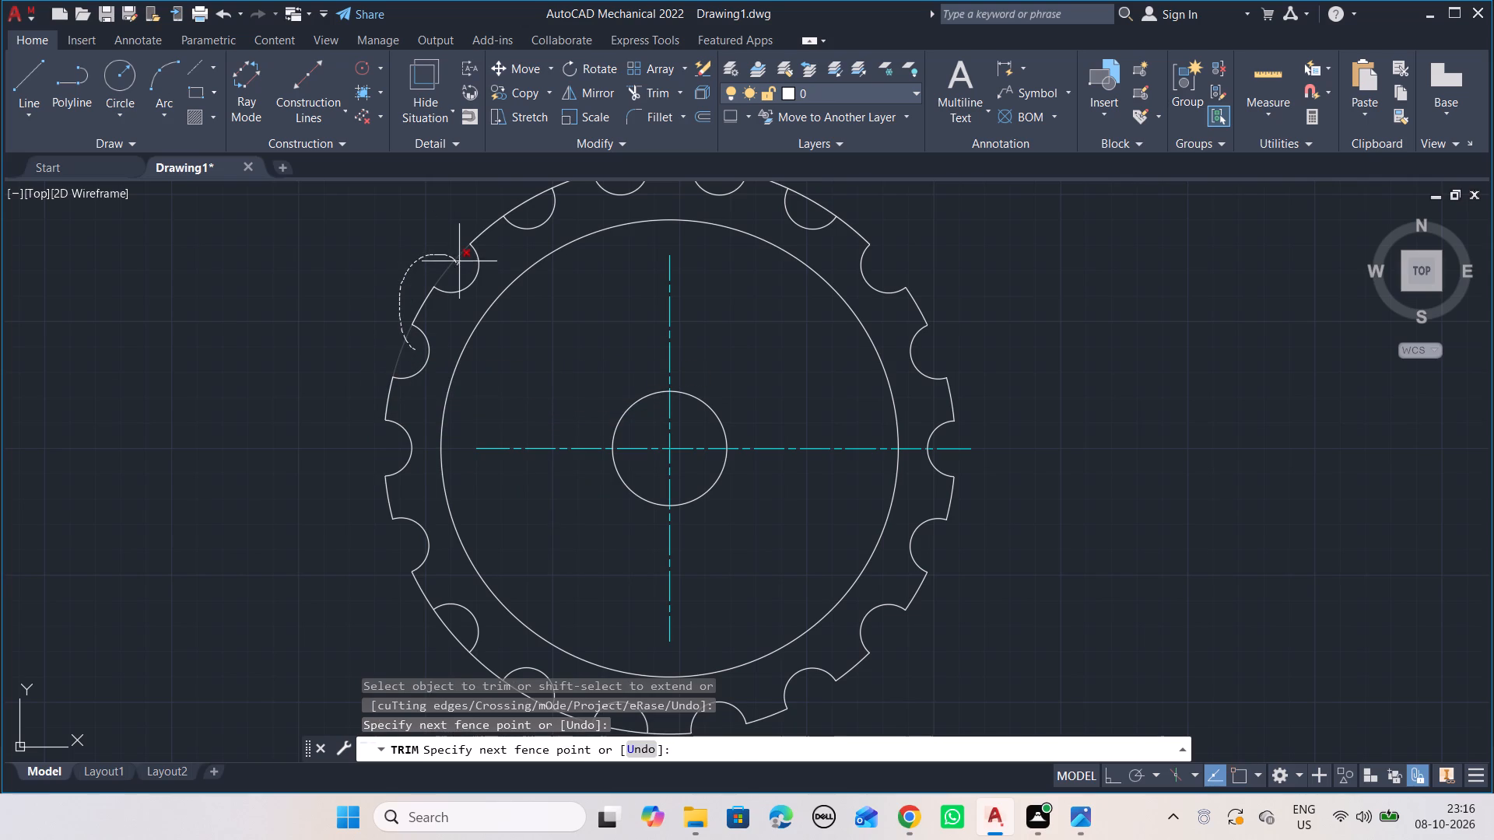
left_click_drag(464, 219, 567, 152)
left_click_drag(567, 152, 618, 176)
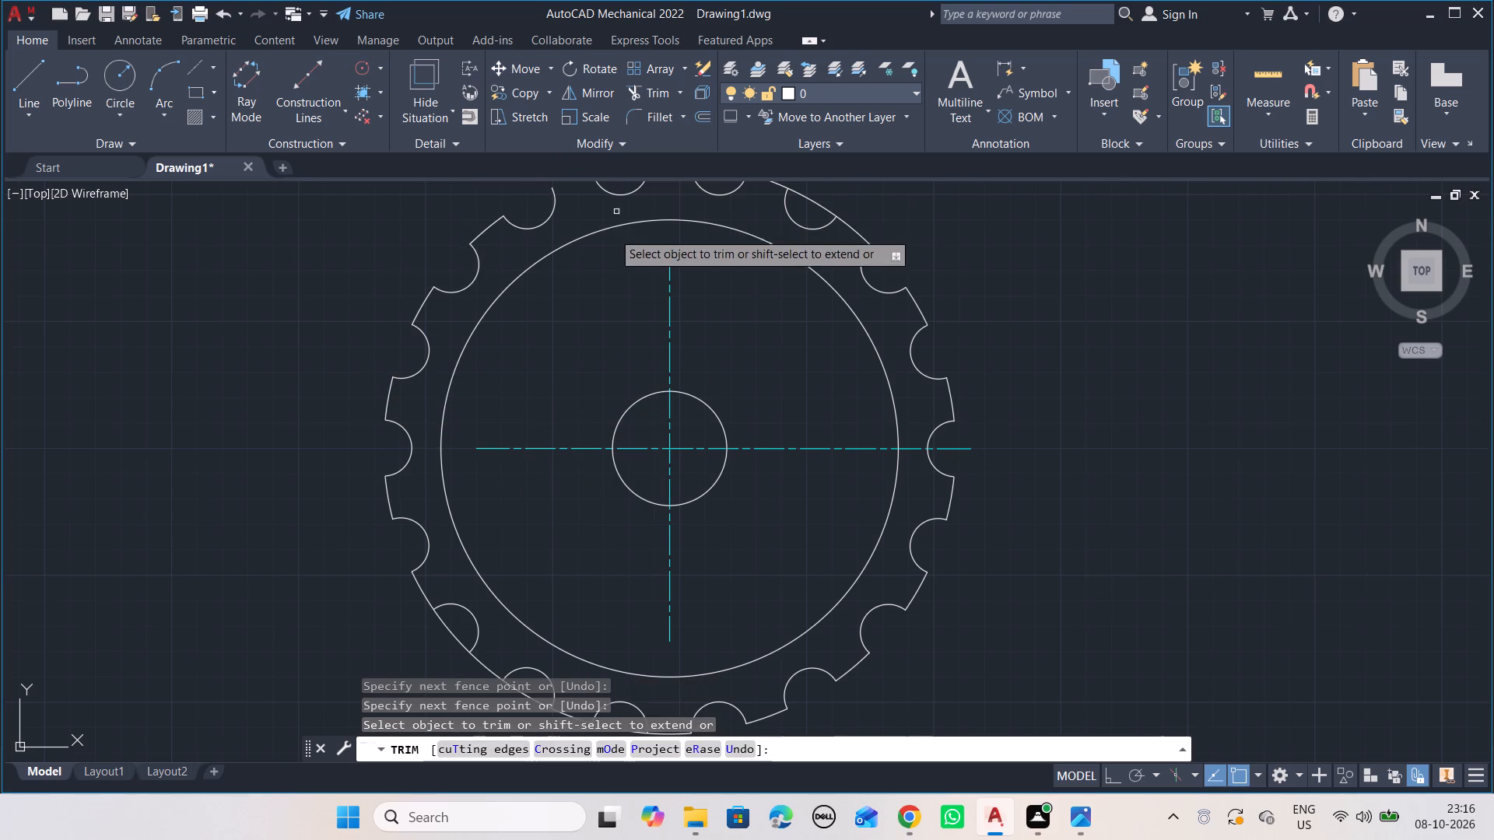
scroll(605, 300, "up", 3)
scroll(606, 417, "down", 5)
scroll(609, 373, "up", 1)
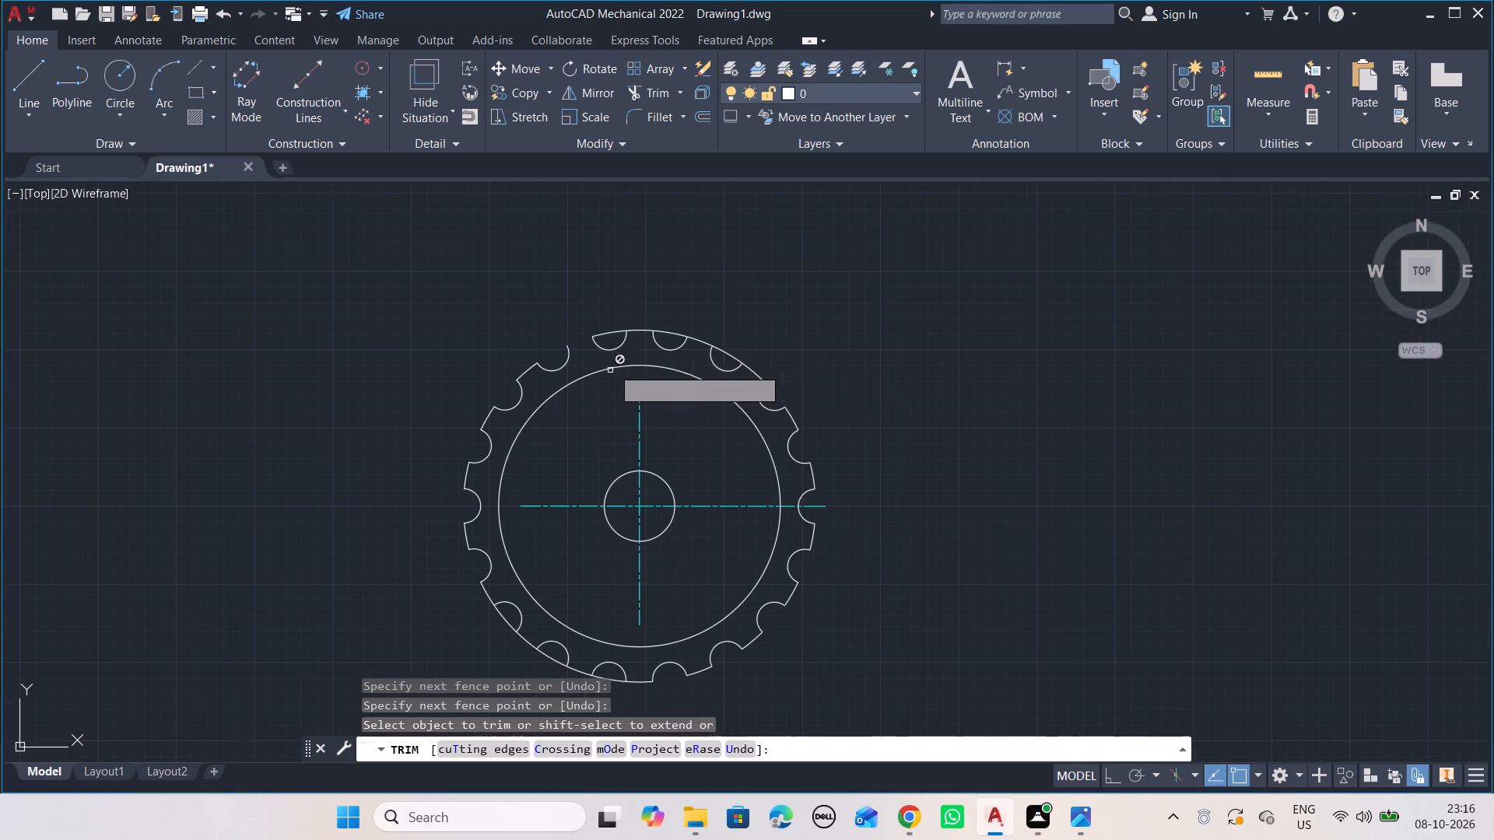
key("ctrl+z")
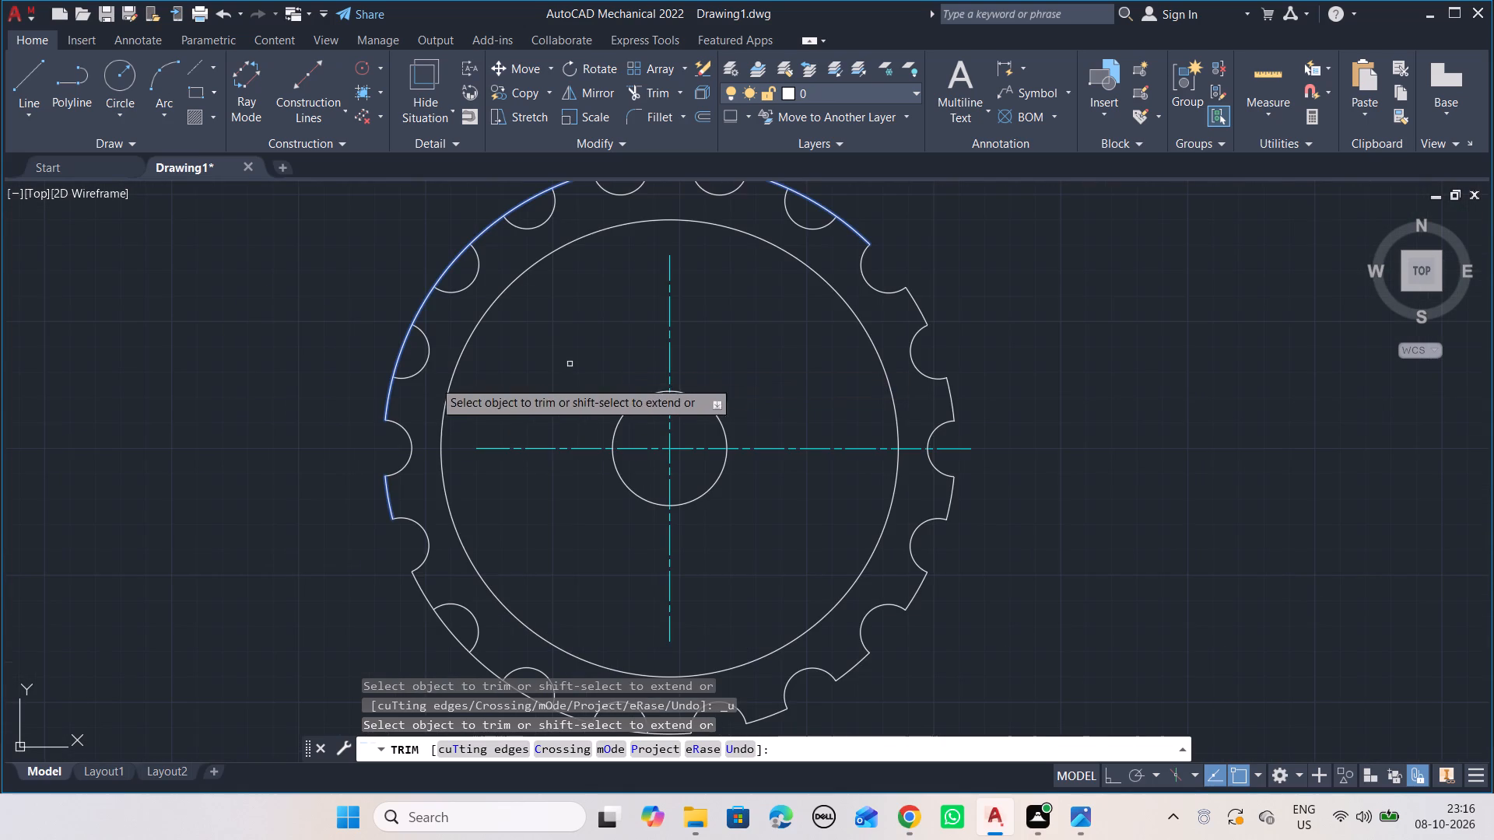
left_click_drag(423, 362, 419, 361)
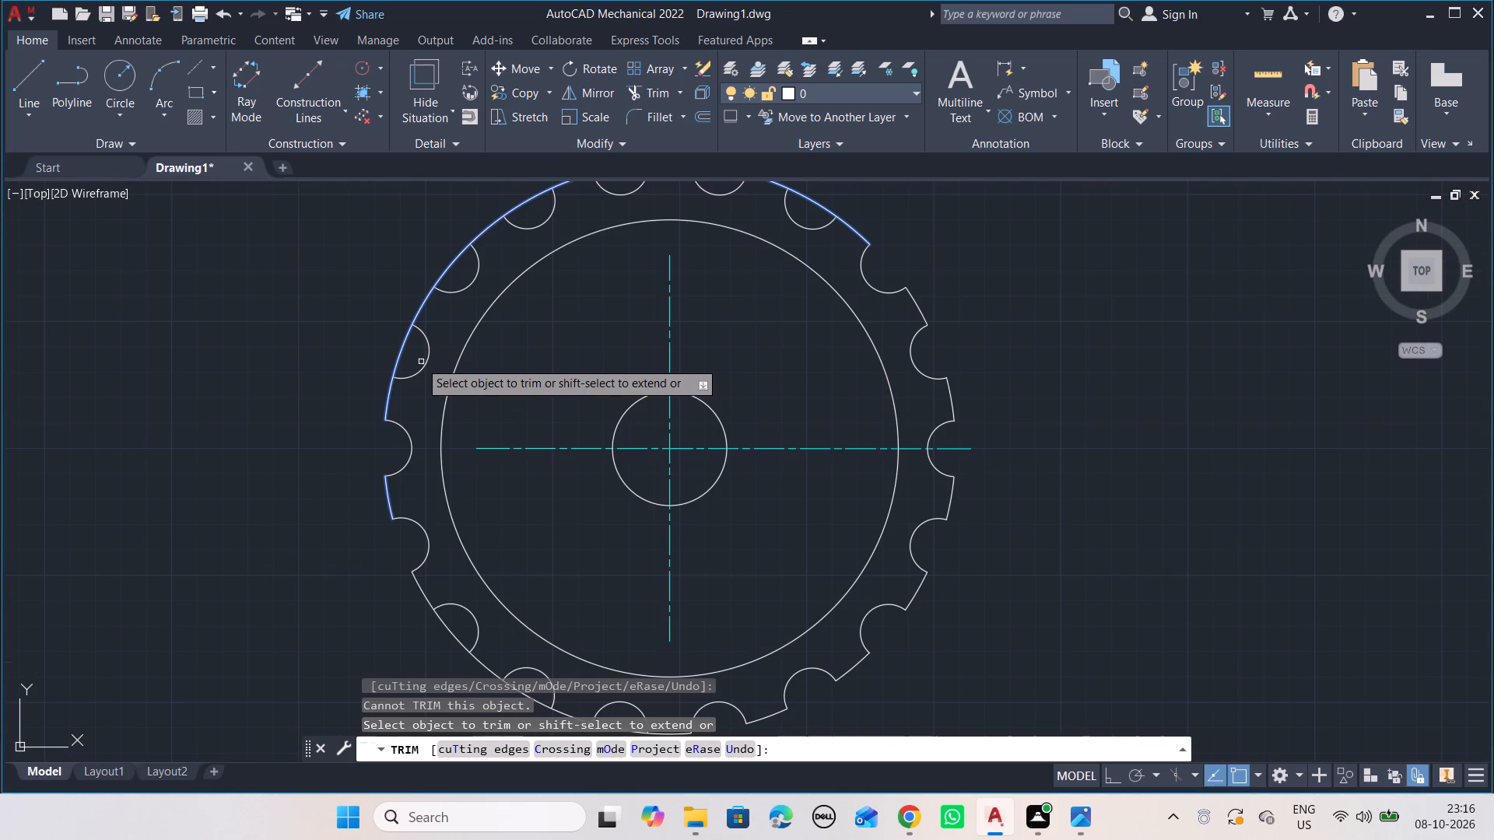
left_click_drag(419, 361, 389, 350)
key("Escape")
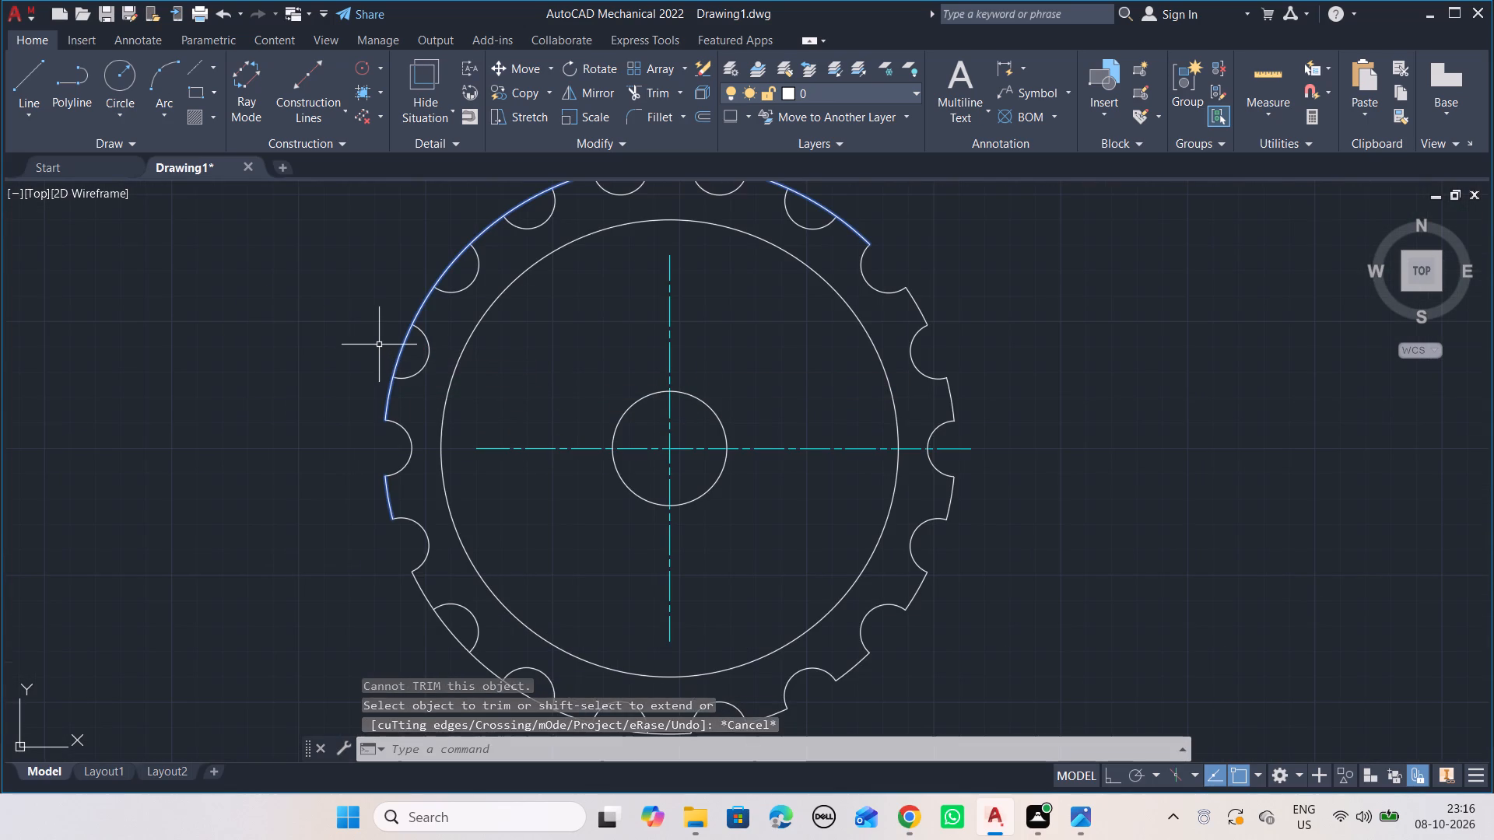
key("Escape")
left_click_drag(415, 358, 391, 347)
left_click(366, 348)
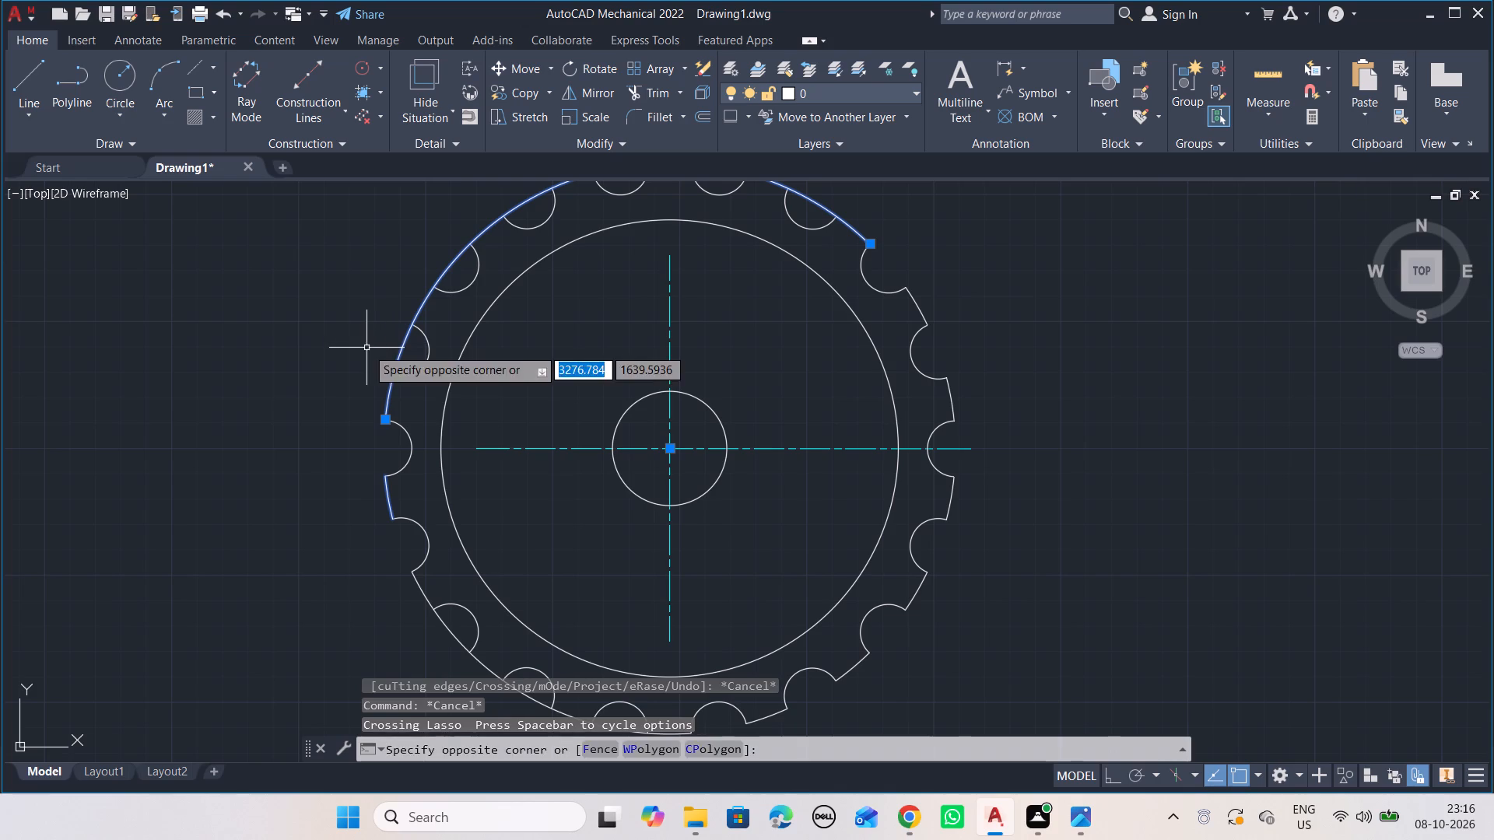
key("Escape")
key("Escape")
Trim the outer circle across the six closed notches along the wheel's top, from upper right to upper left.
left_click(637, 103)
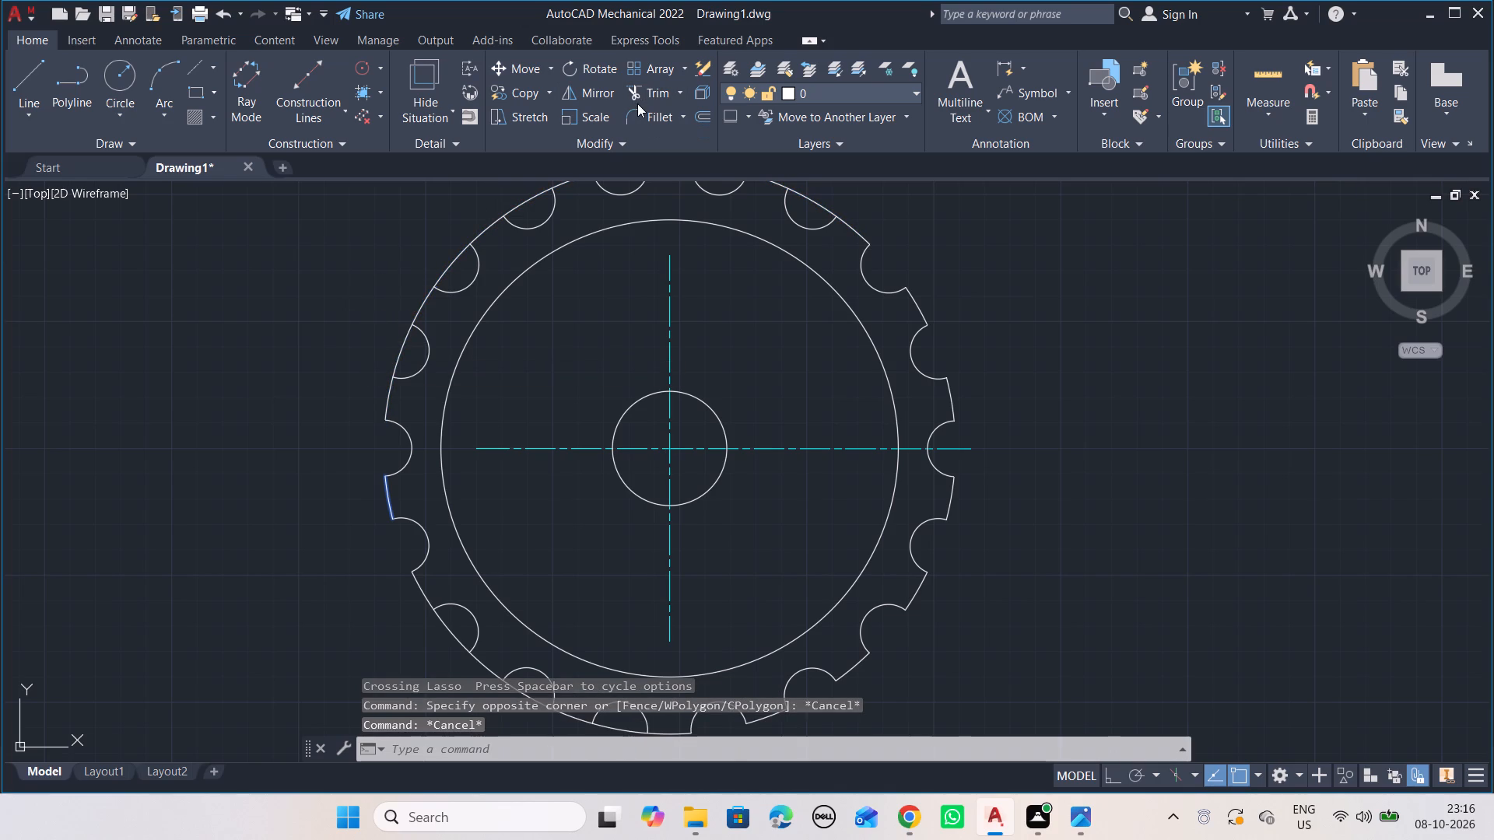
left_click(644, 96)
middle_click_drag(583, 292, 566, 463)
scroll(584, 293, "up", 1)
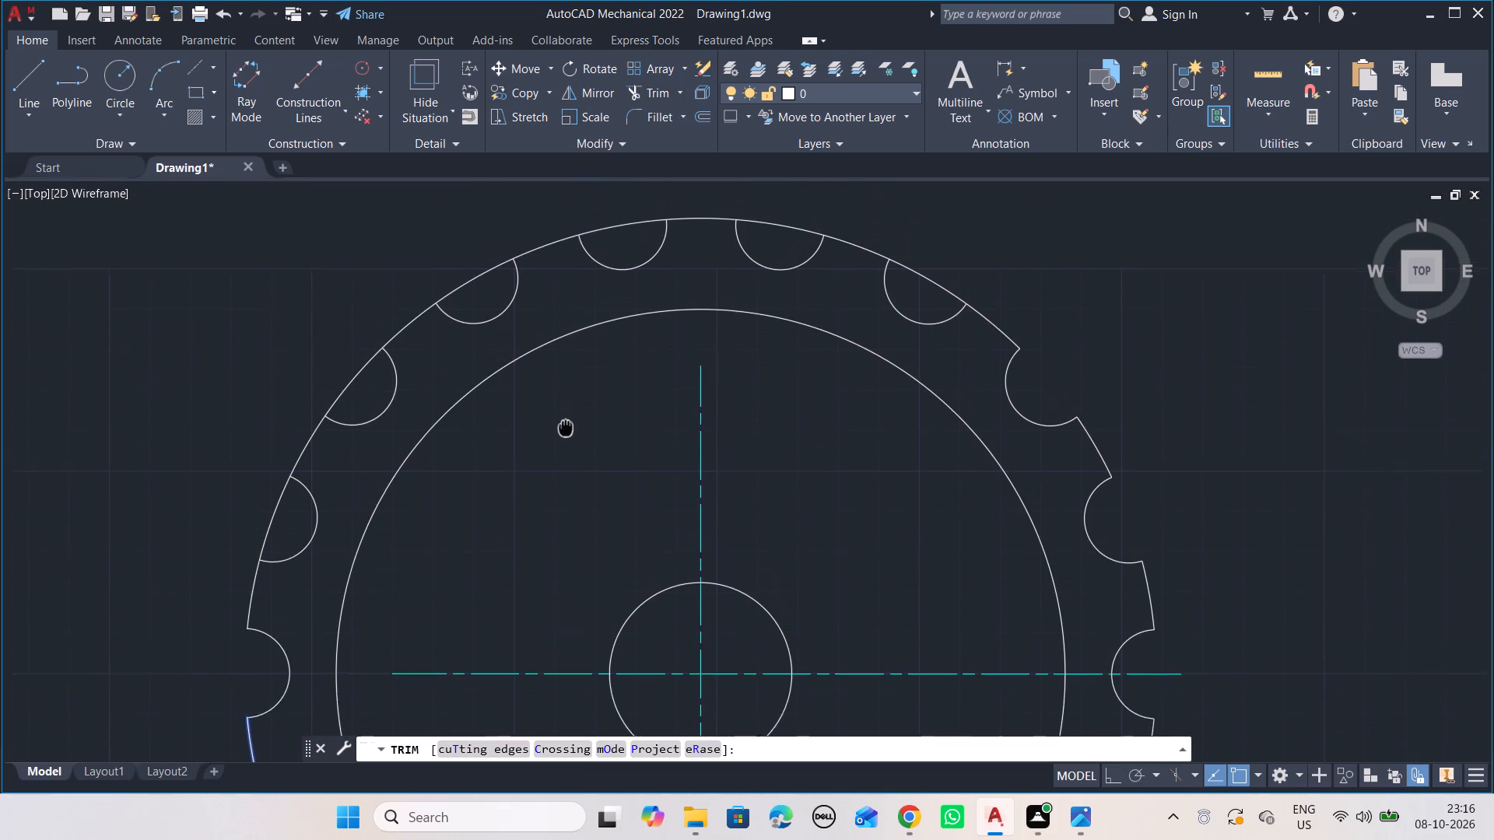
middle_click_drag(566, 463, 566, 465)
left_click_drag(911, 326, 927, 282)
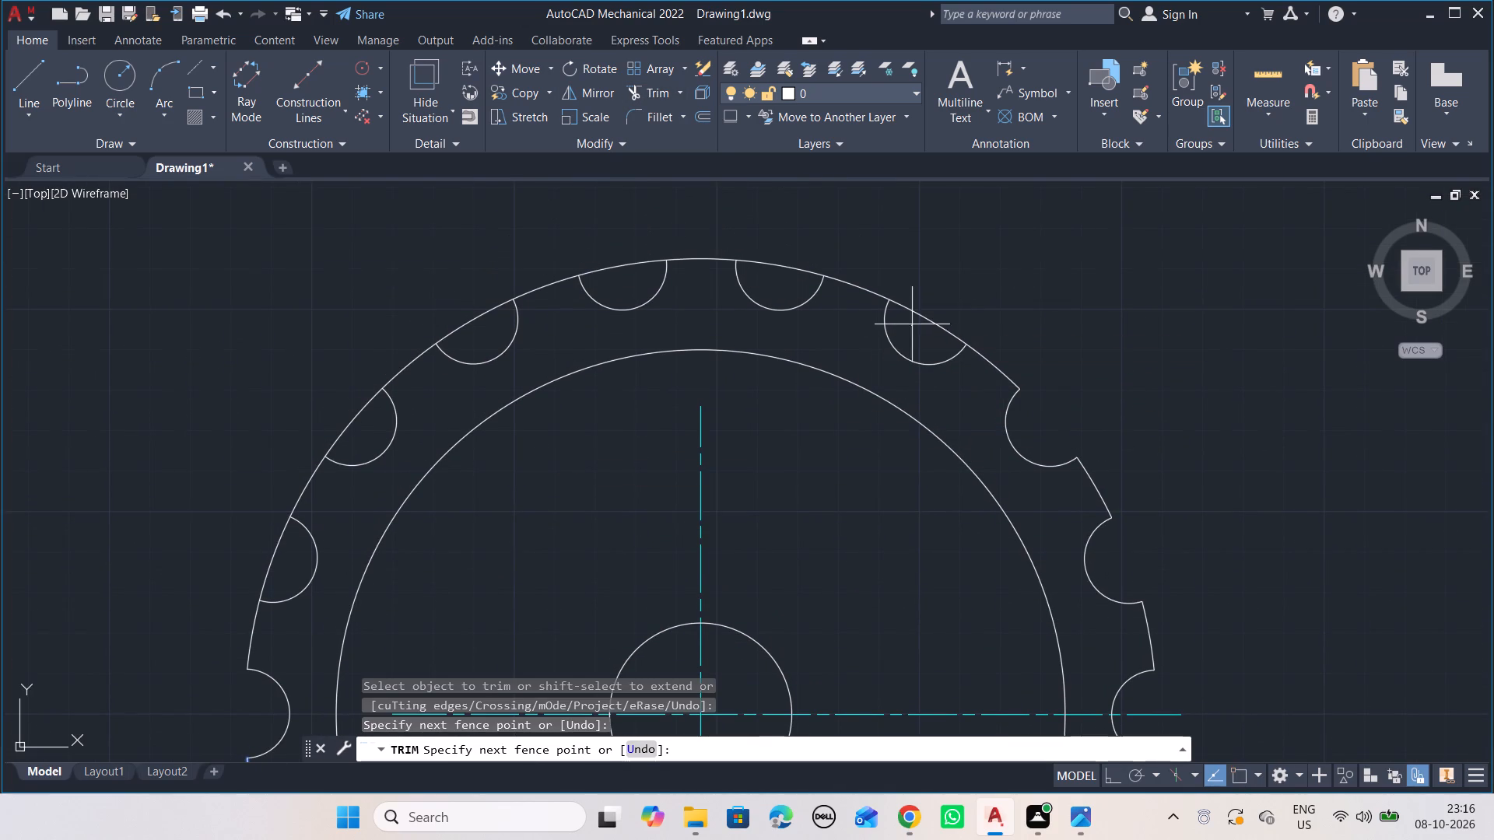
left_click_drag(927, 282, 740, 235)
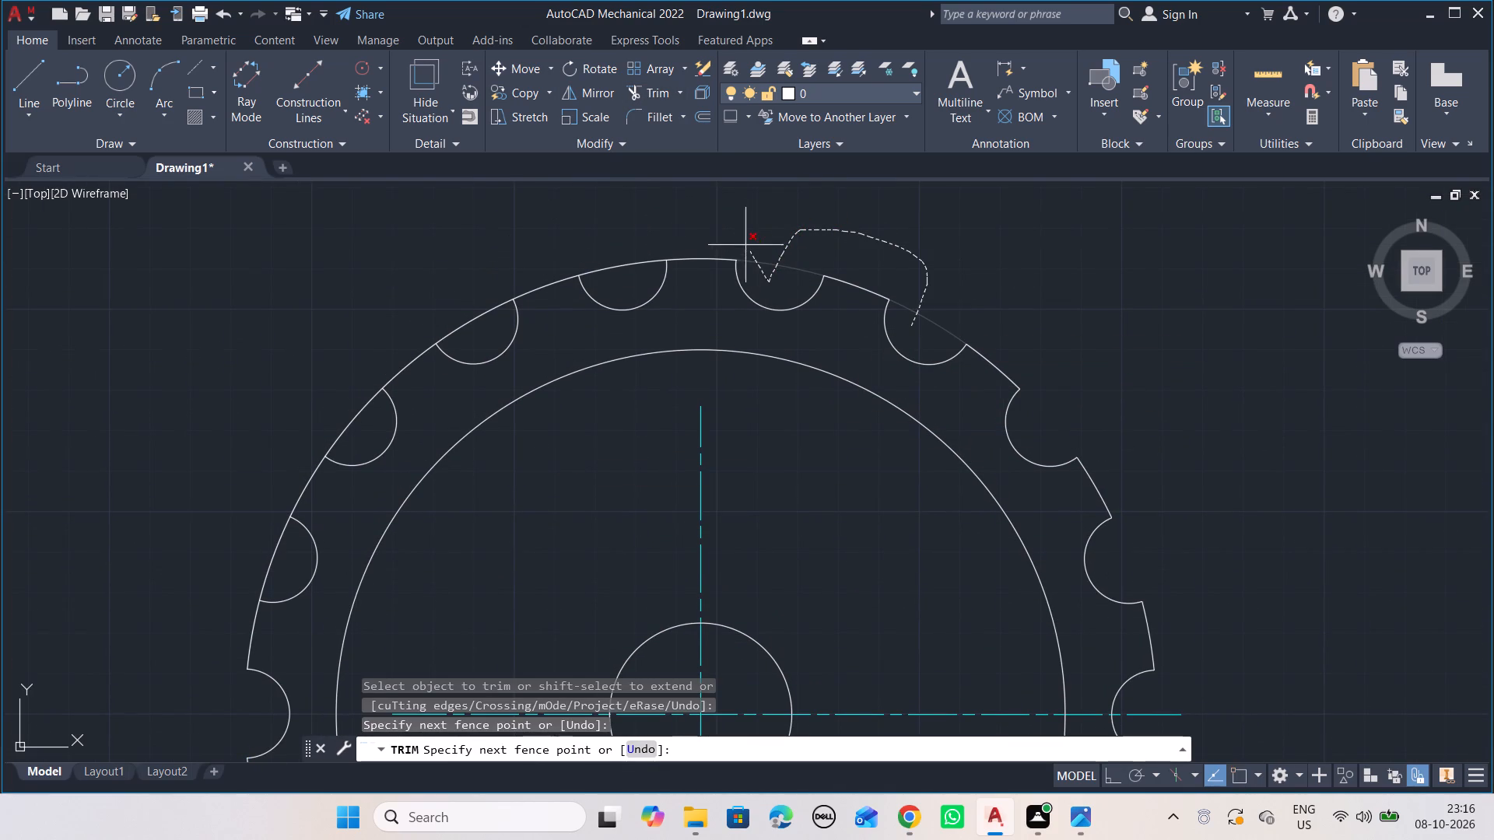
left_click_drag(740, 235, 560, 252)
left_click_drag(560, 252, 386, 328)
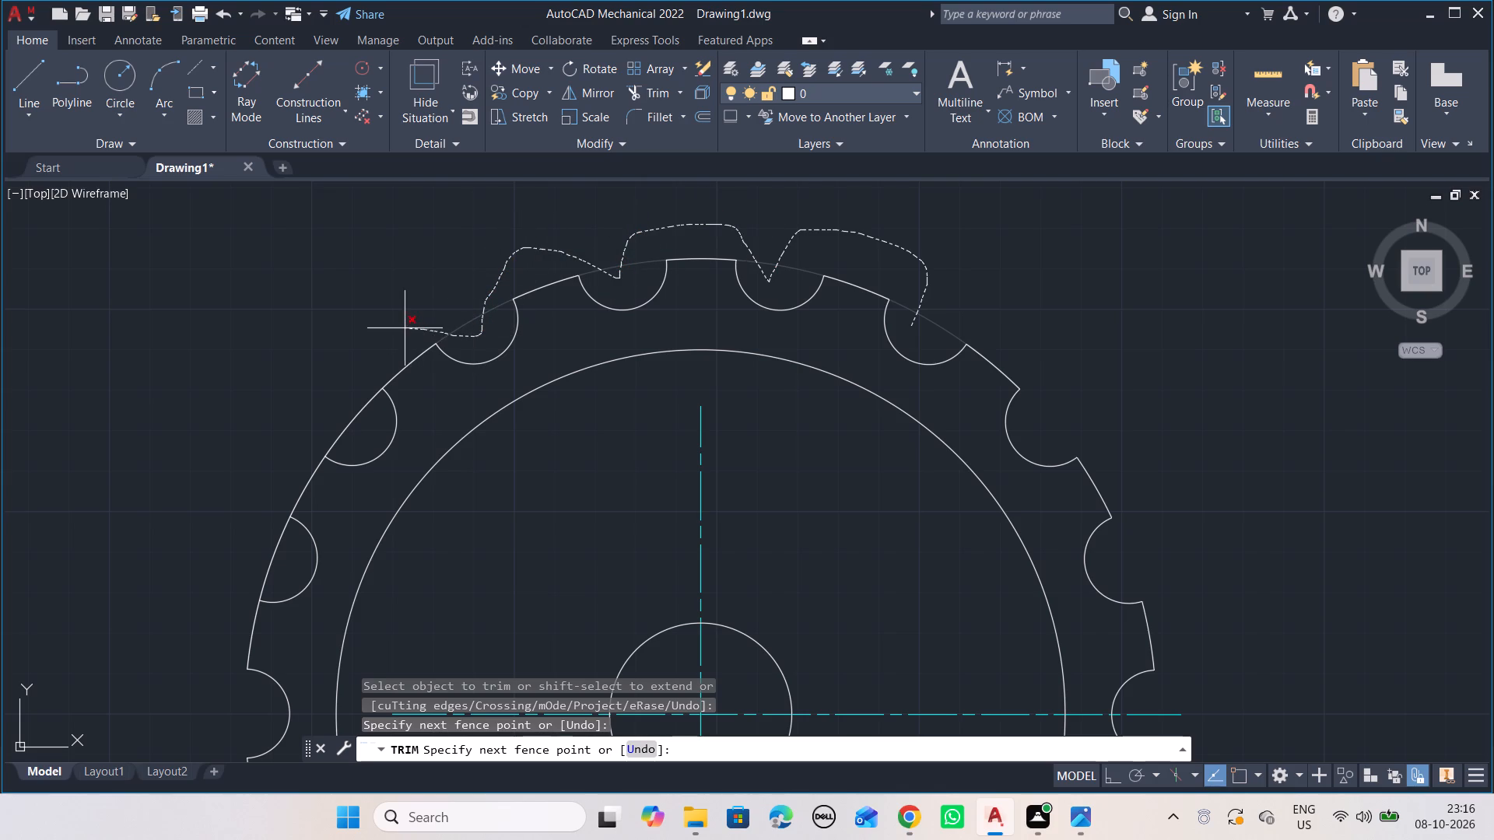
left_click_drag(386, 328, 256, 500)
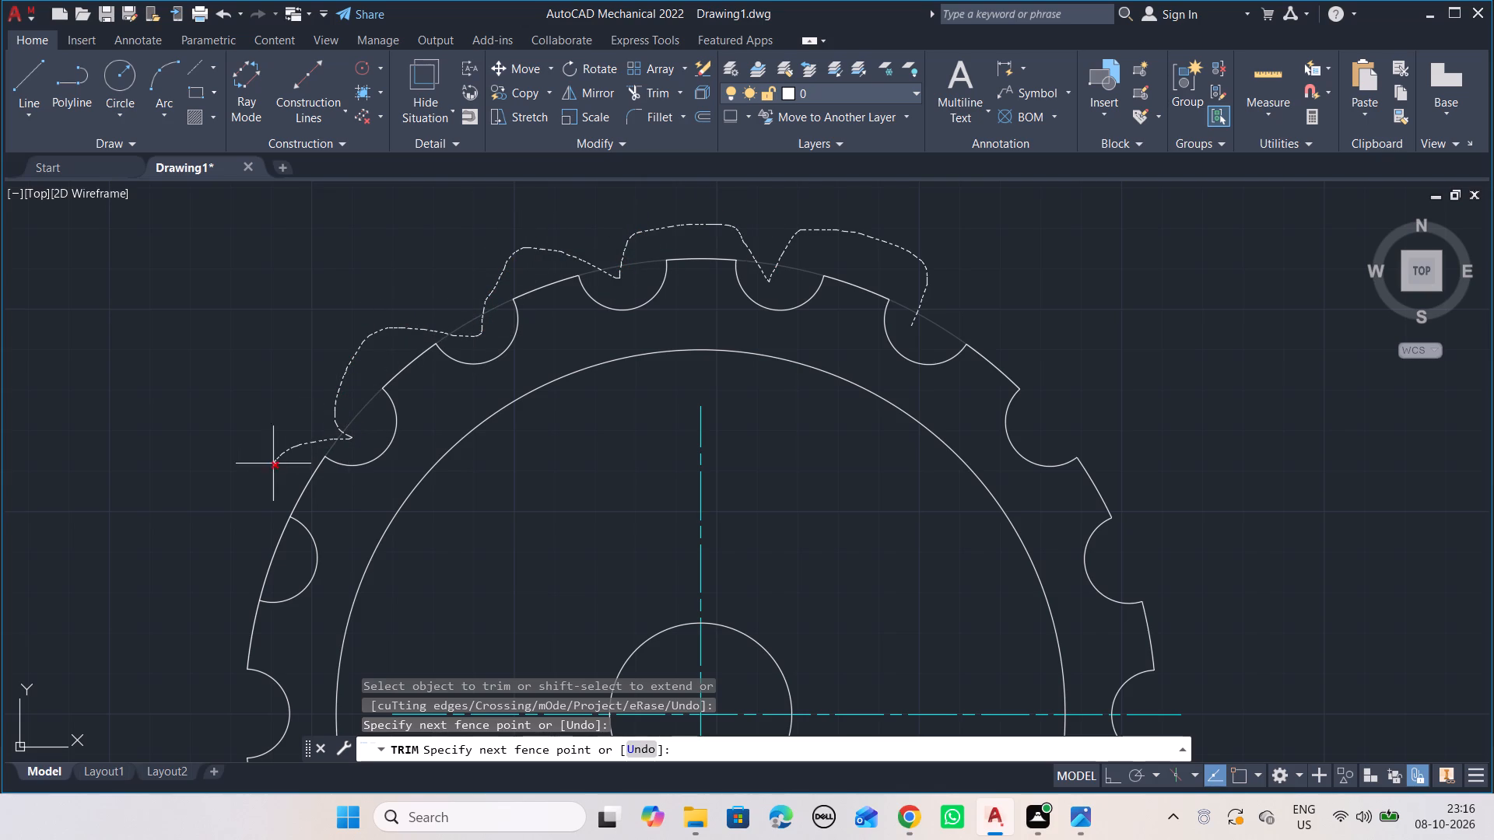
left_click_drag(256, 500, 282, 557)
scroll(373, 338, "up", 5)
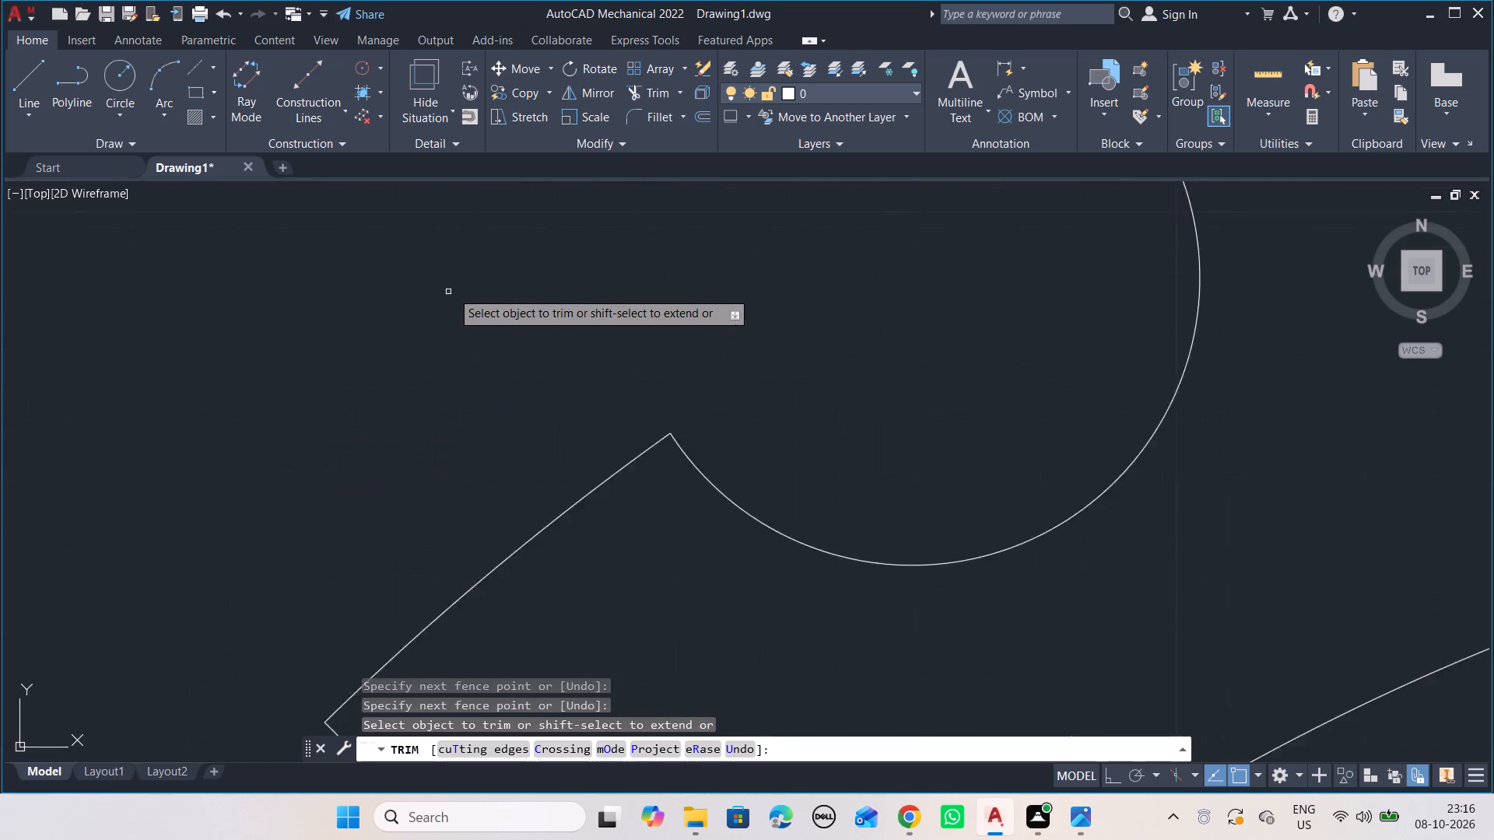
Trim the outer circle across the three remaining closed notches on the wheel's lower-left rim and finish trimming.
scroll(482, 306, "down", 6)
scroll(577, 425, "down", 2)
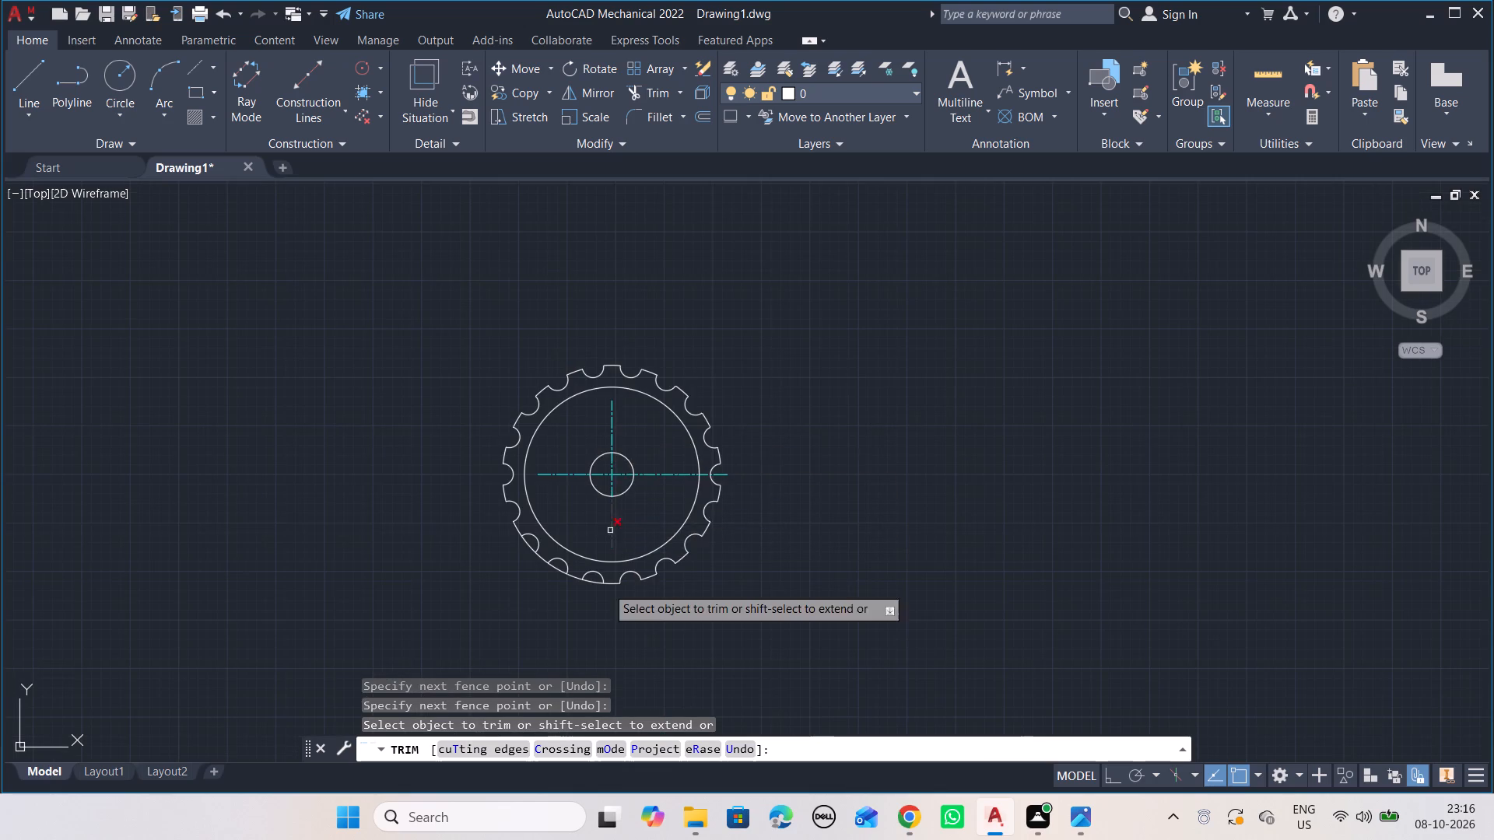
scroll(579, 625, "up", 2)
left_click_drag(592, 587, 606, 506)
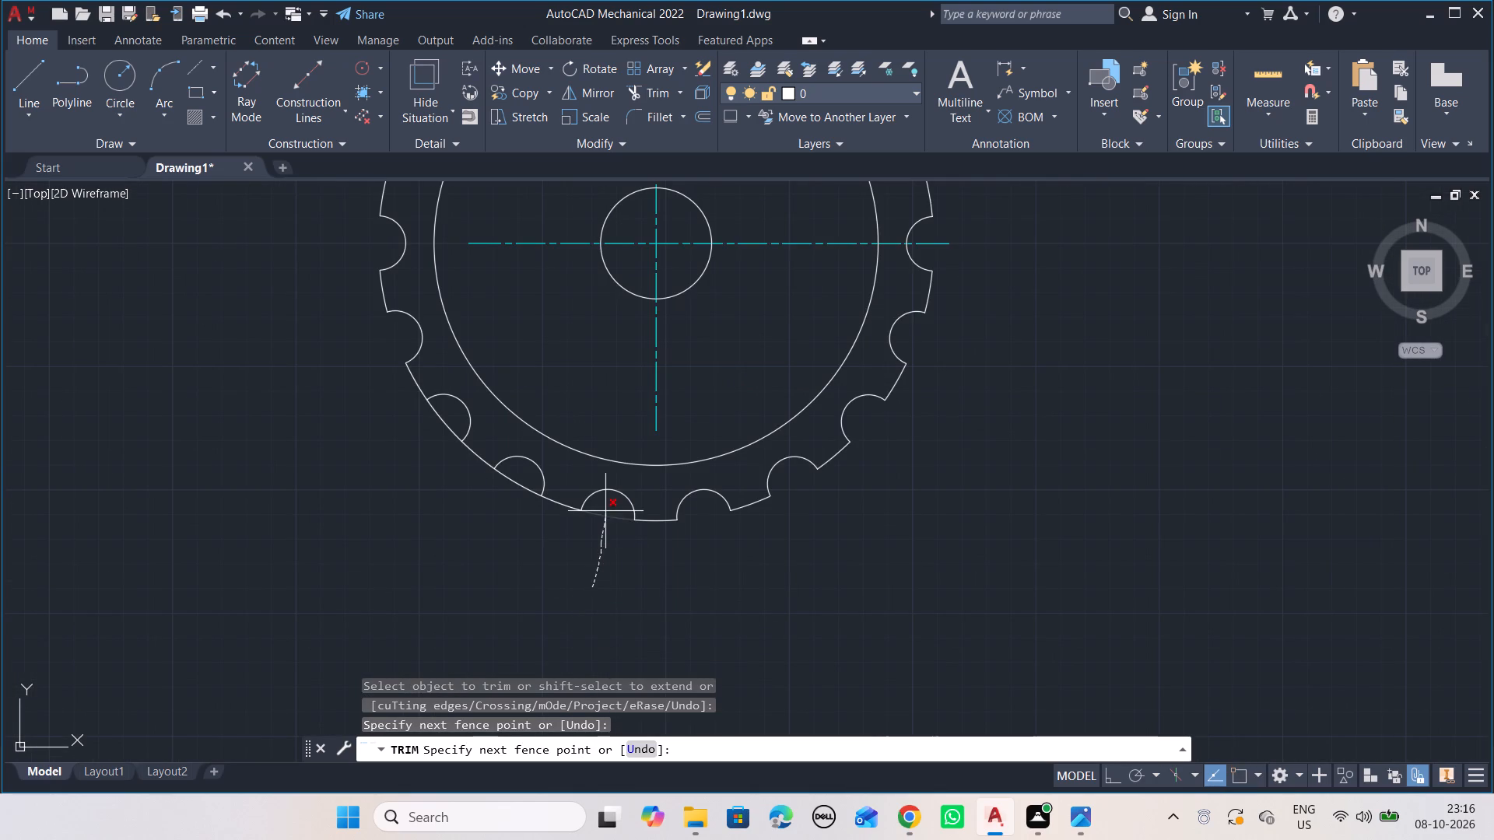
left_click_drag(606, 506, 472, 482)
left_click_drag(472, 482, 451, 419)
scroll(451, 454, "down", 2)
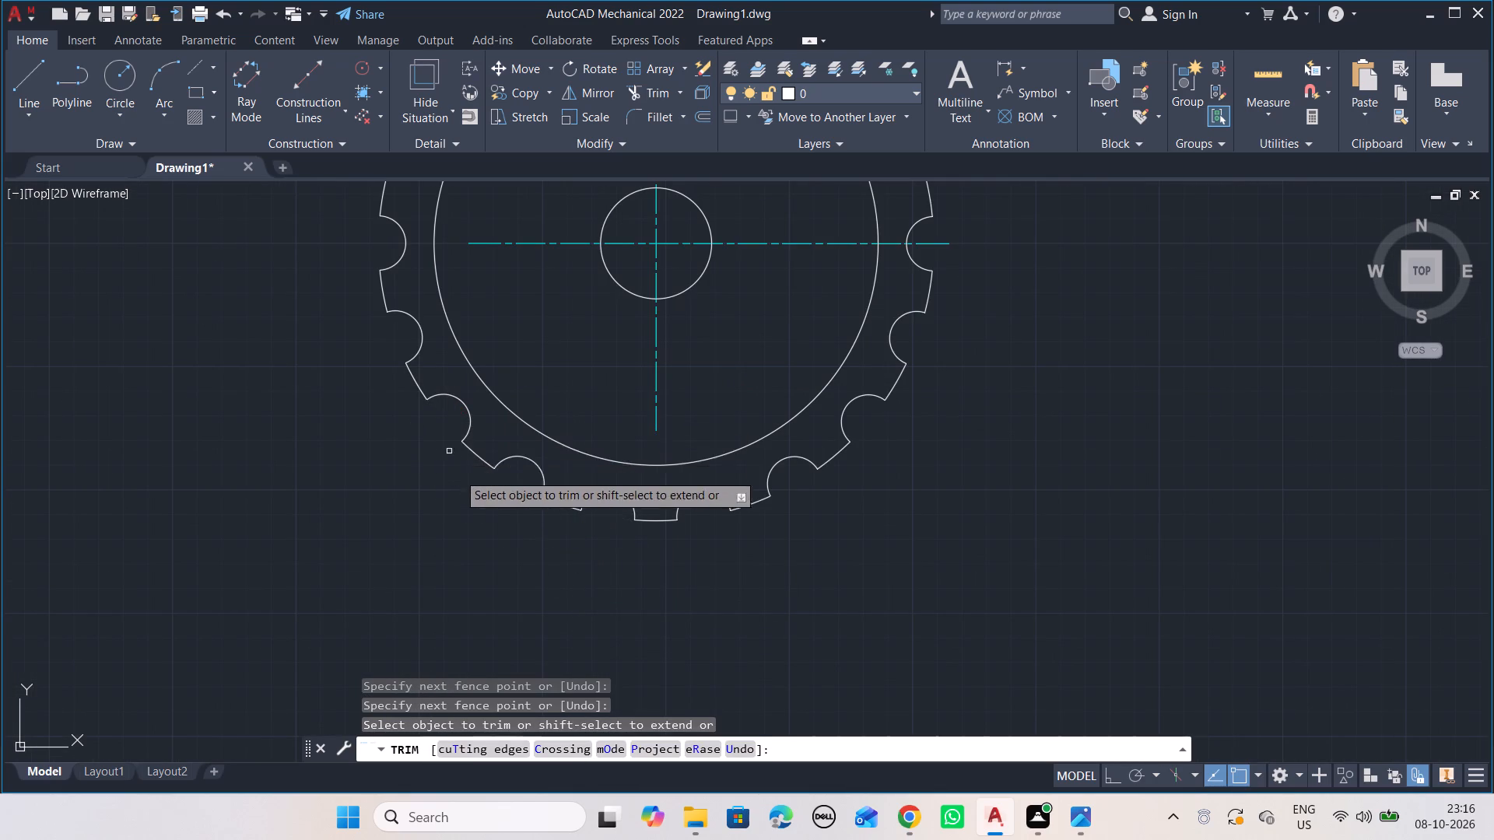
scroll(584, 390, "up", 1)
middle_click(589, 347)
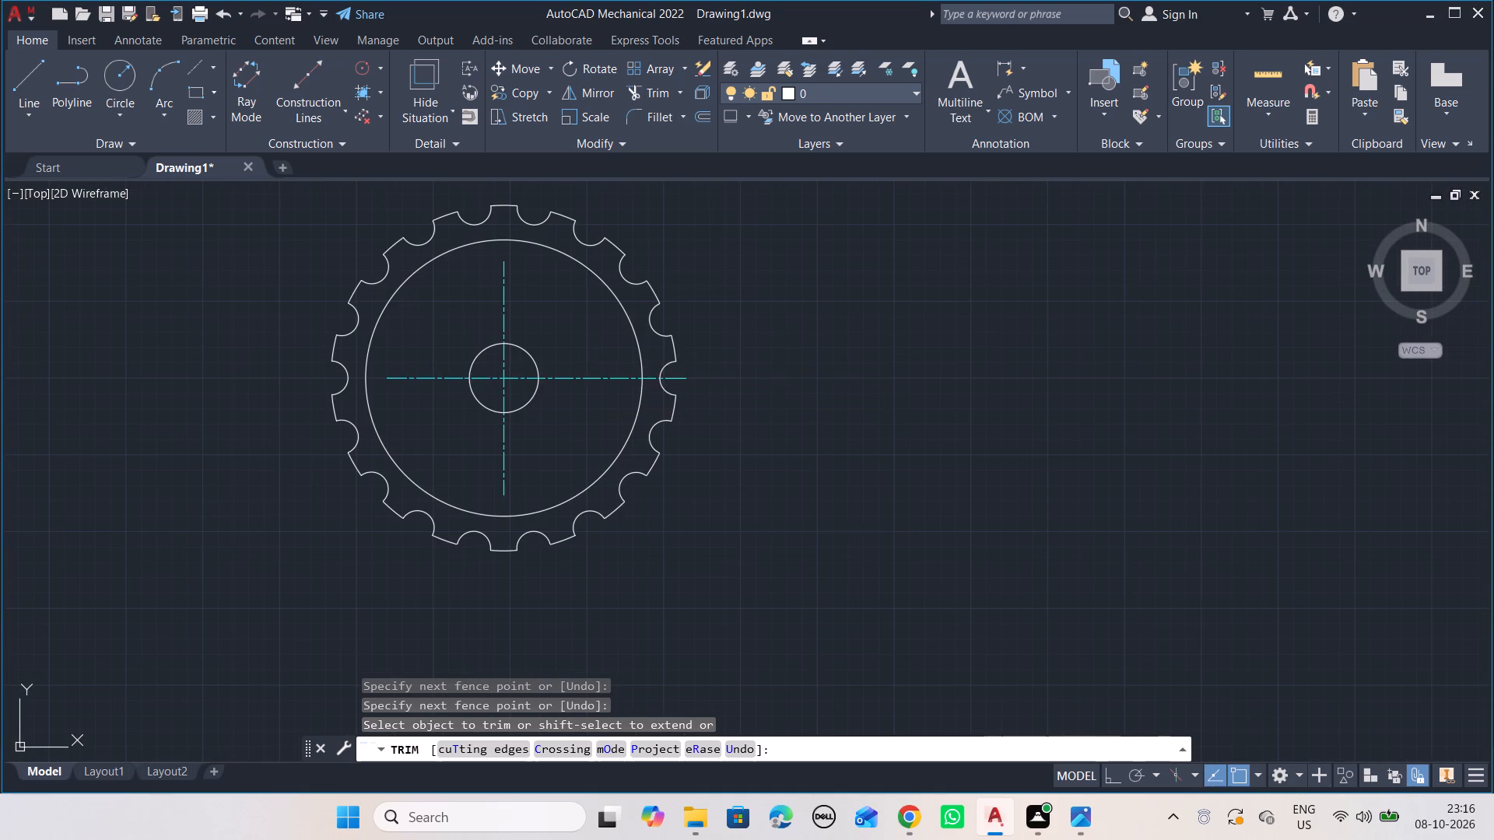
key("Escape")
After checking the reference drawing, draw a line about 75 long from the wheel's centre at 30° above the horizontal centreline, toward the right.
key("alt+Tab")
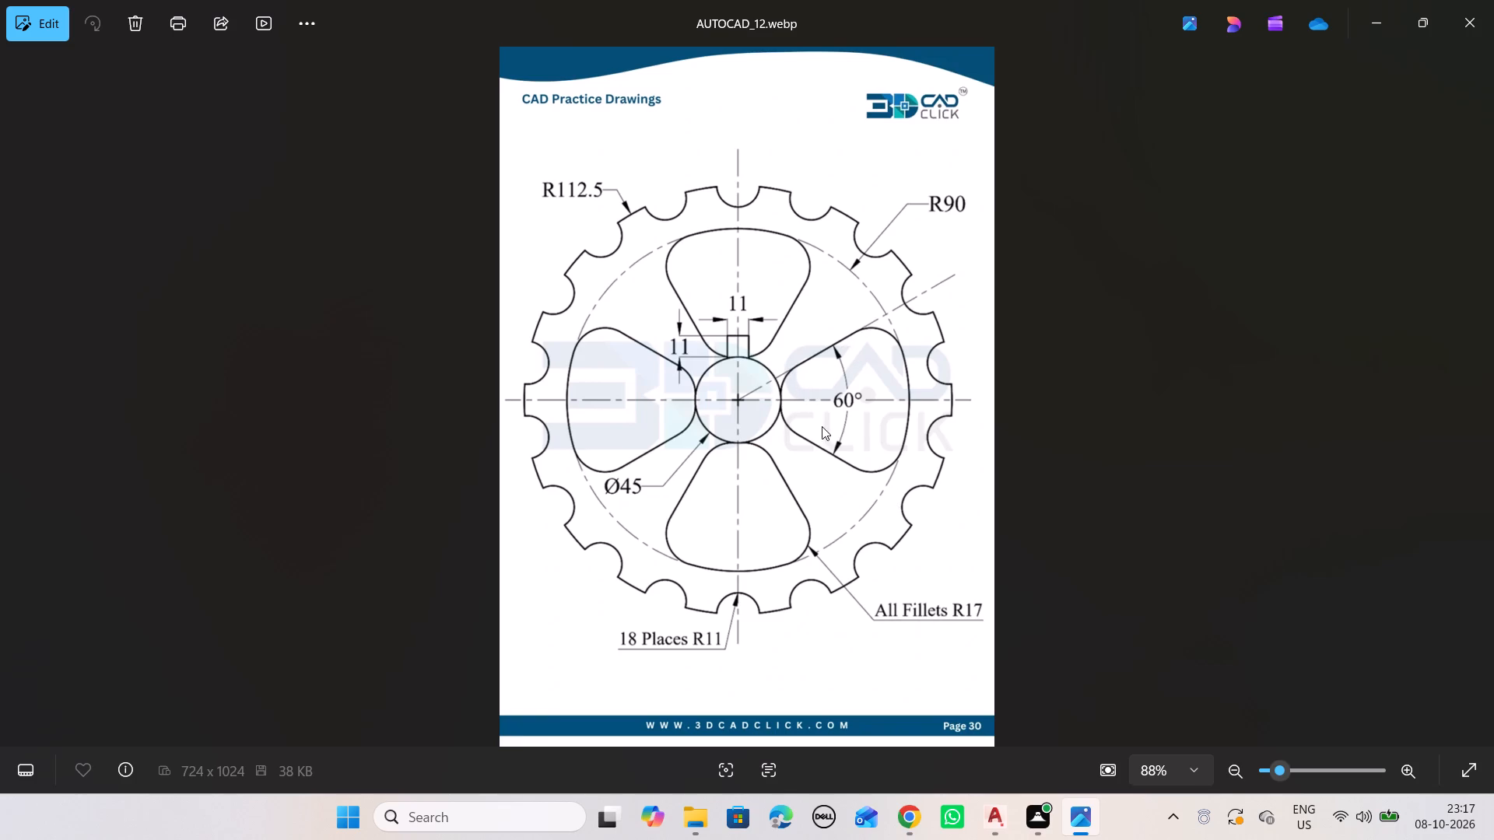
key("alt+Tab")
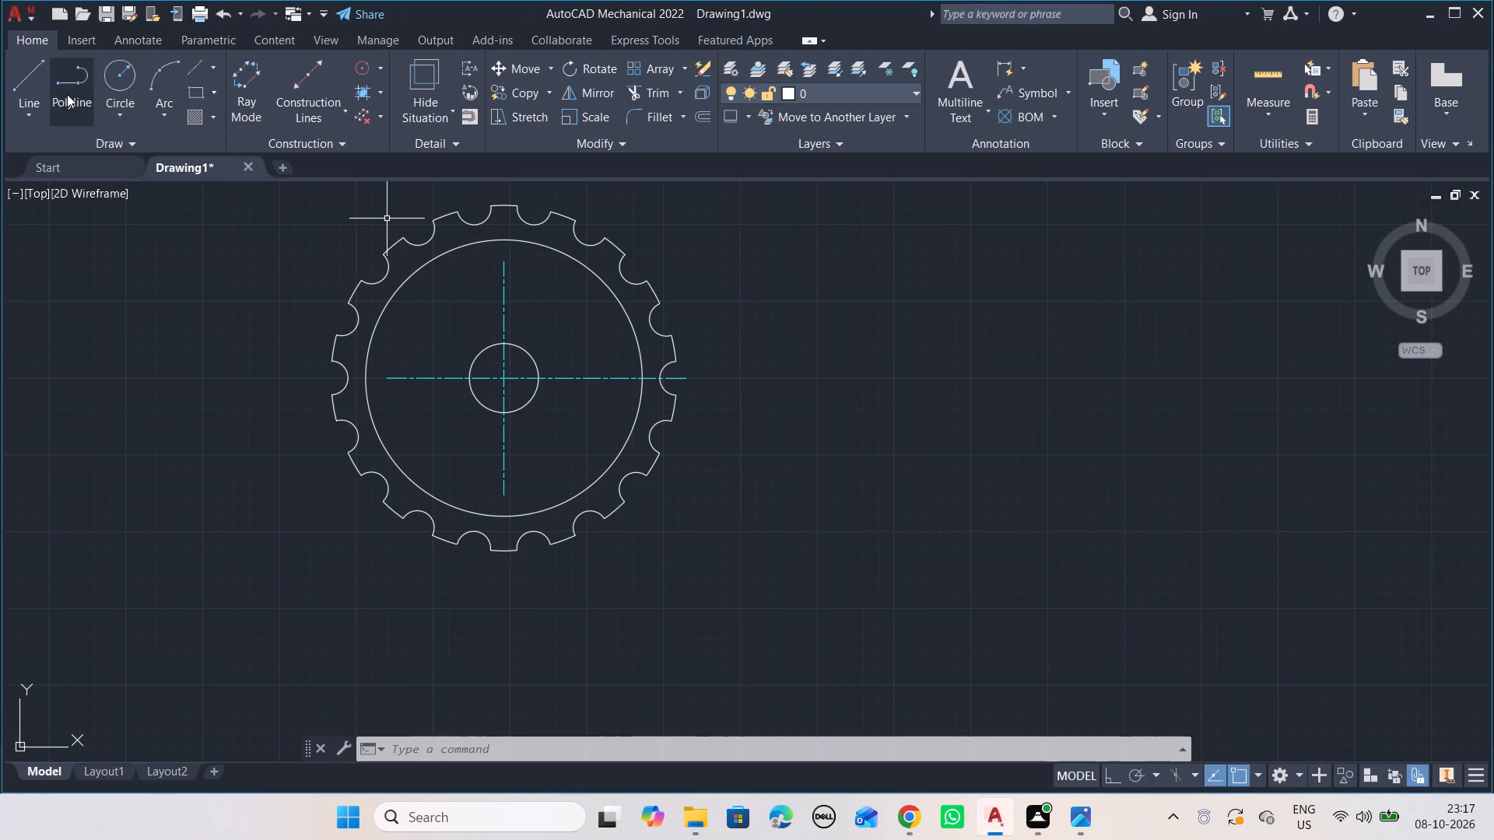
left_click(37, 83)
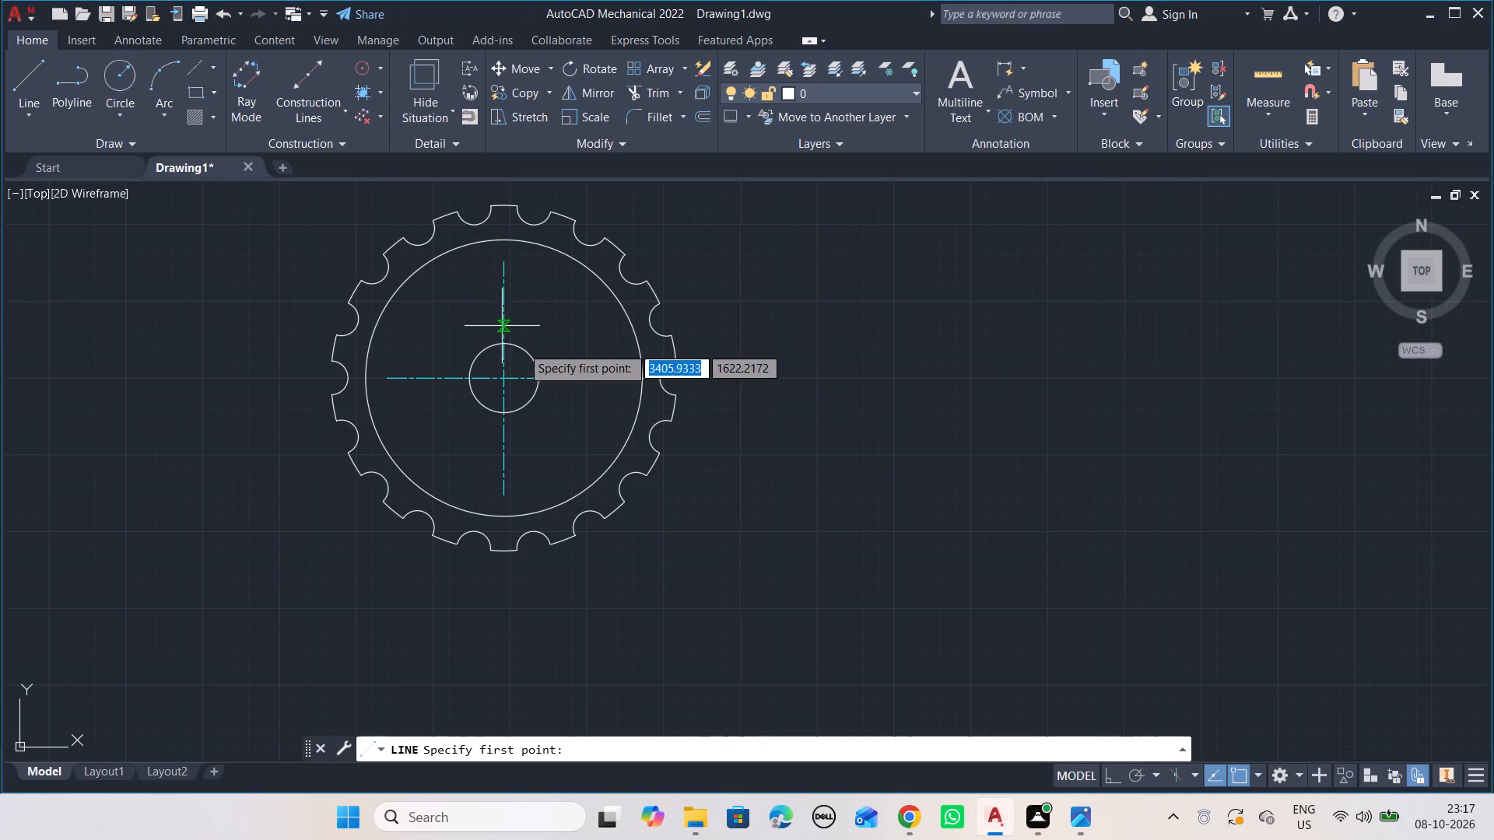
left_click(503, 383)
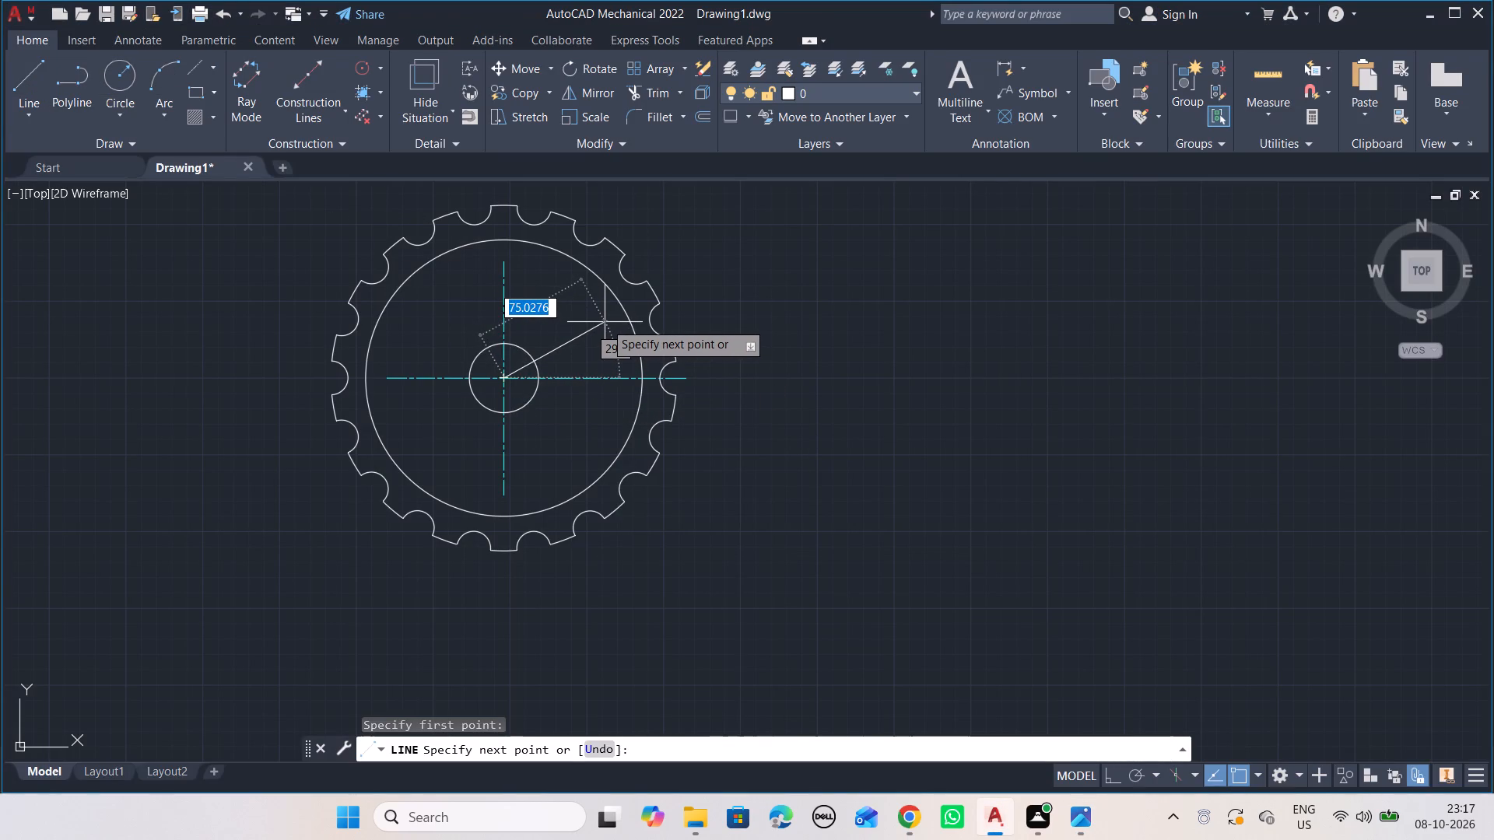
type("30")
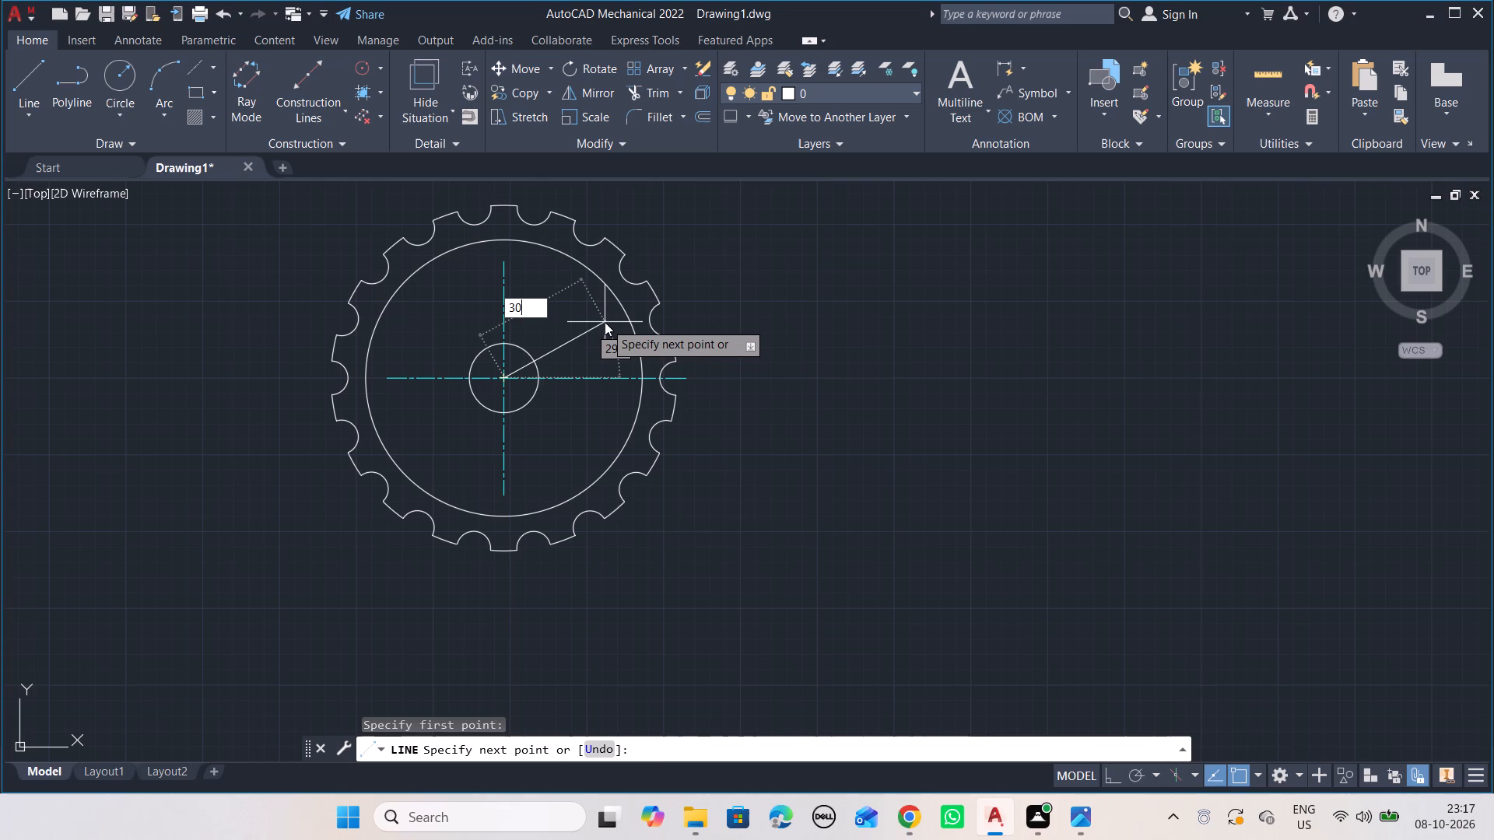
key("Escape")
key("Tab")
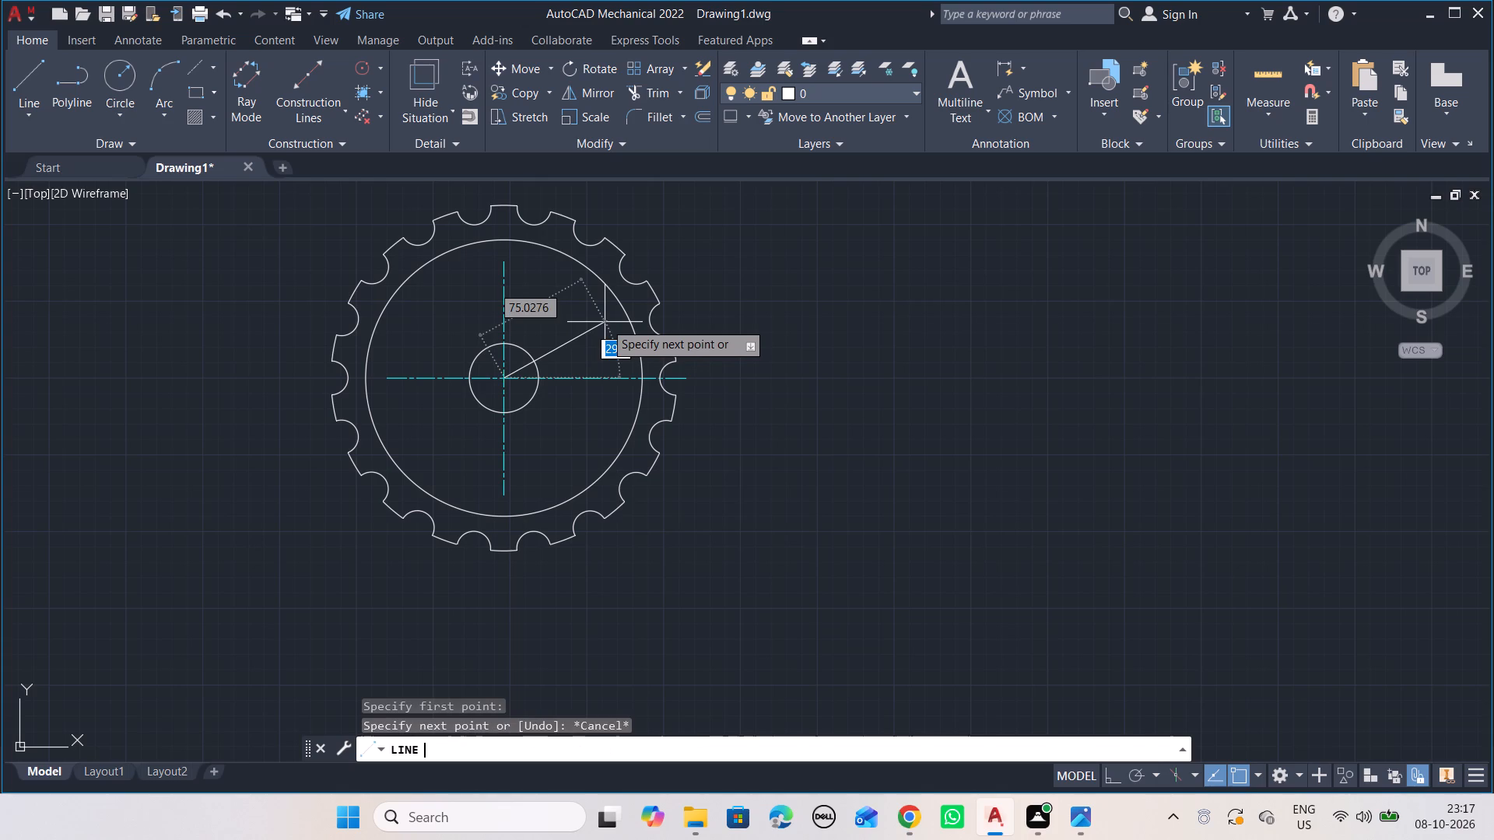
type("30")
key("Return")
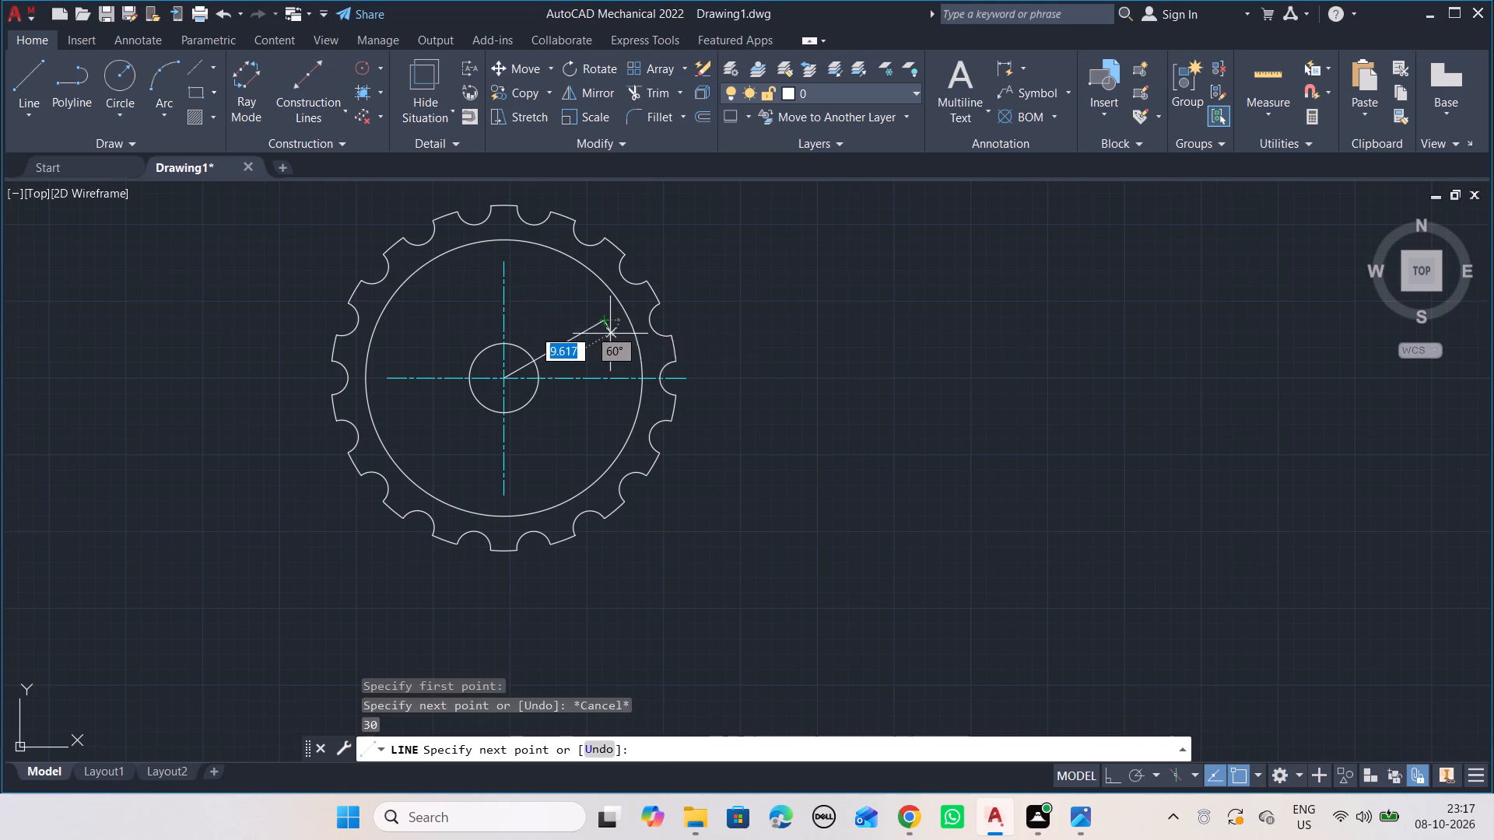
key("Escape")
Draw a second line about 77 long from the wheel's centre at 30° below the horizontal centreline, toward the right.
key("space")
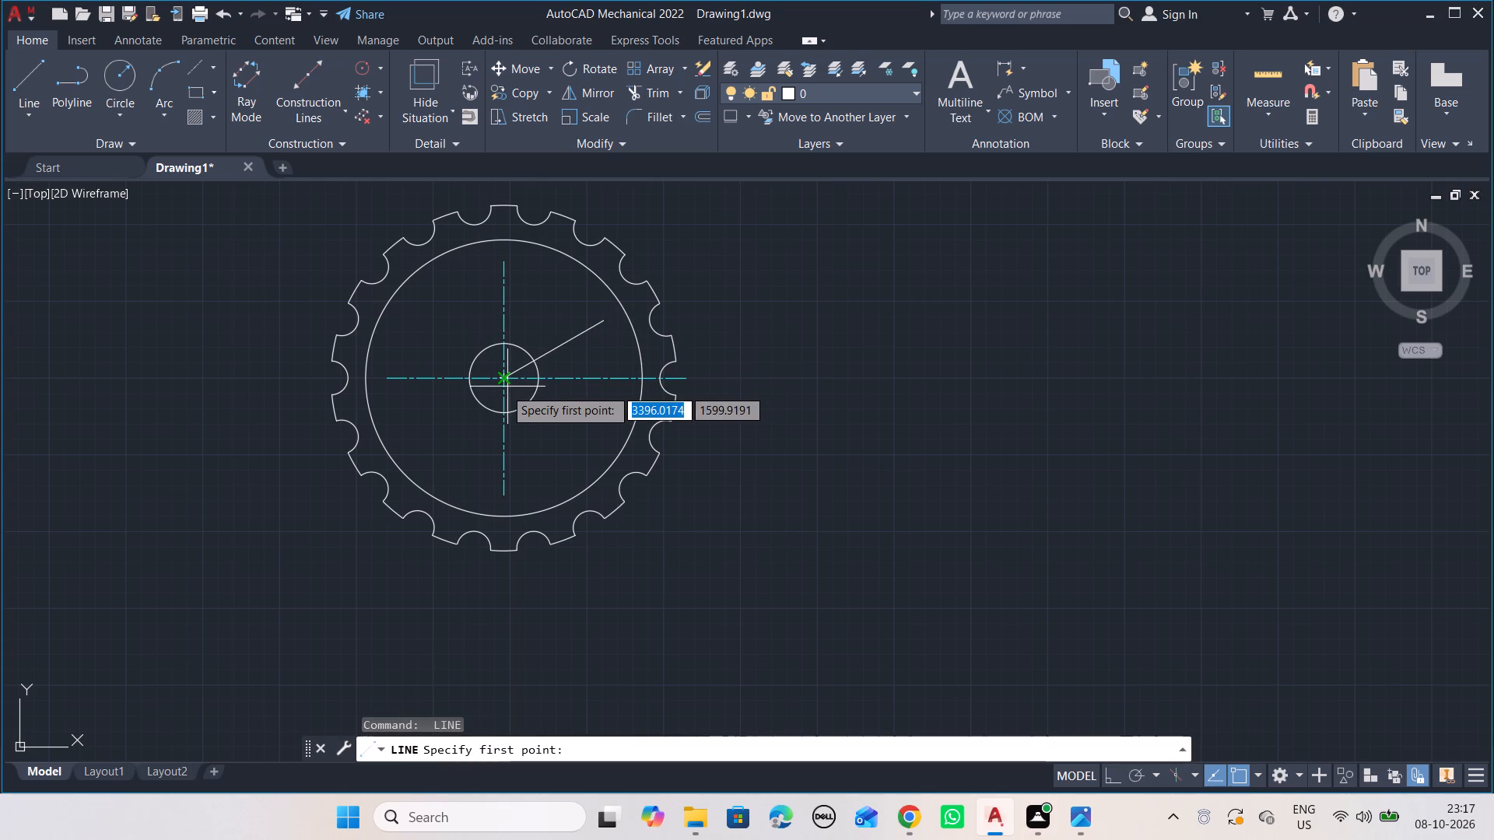
left_click(500, 379)
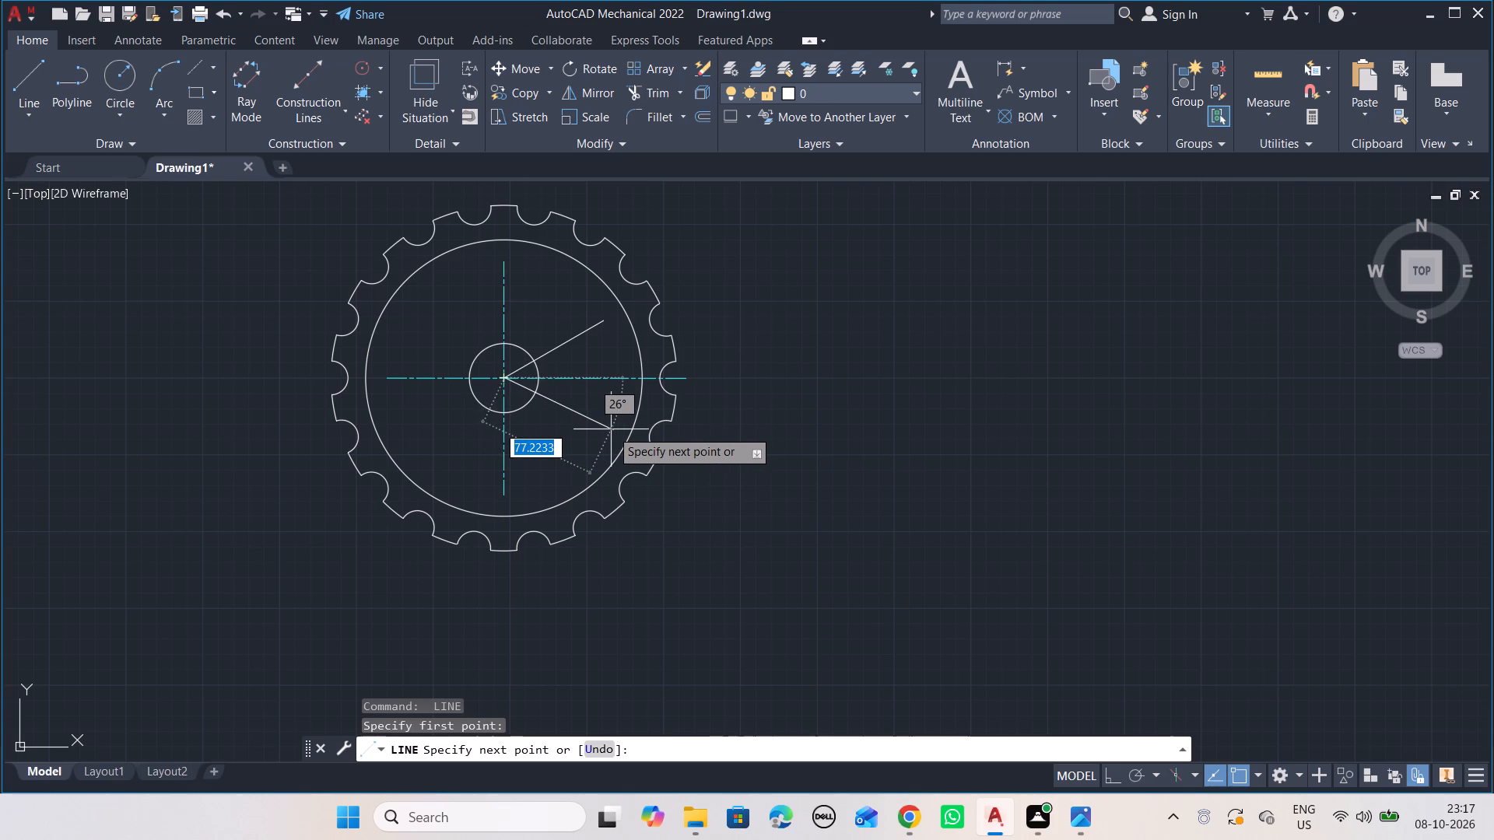
key("Tab")
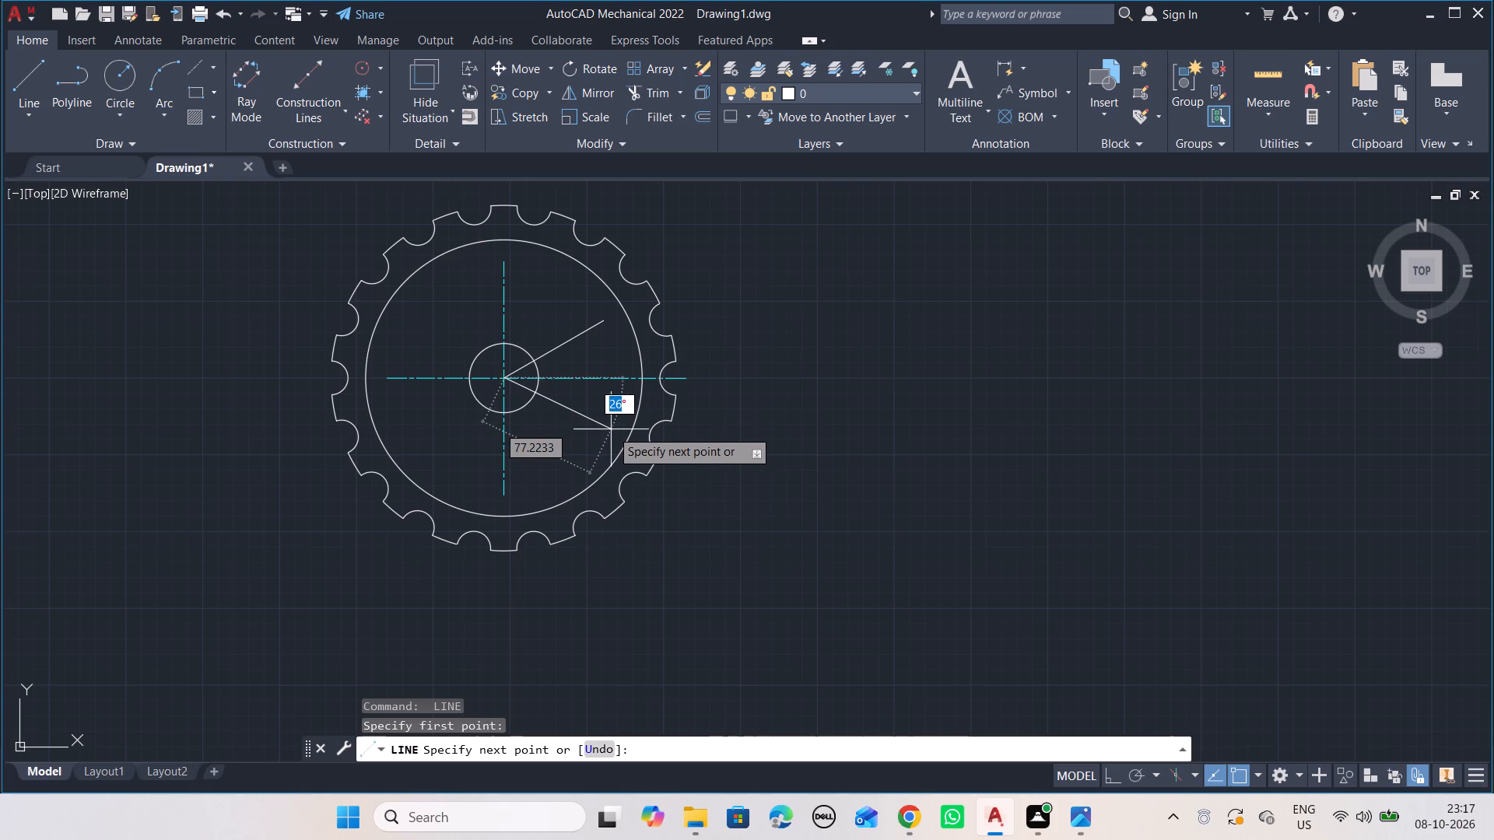
type("30")
key("Return")
key("Escape")
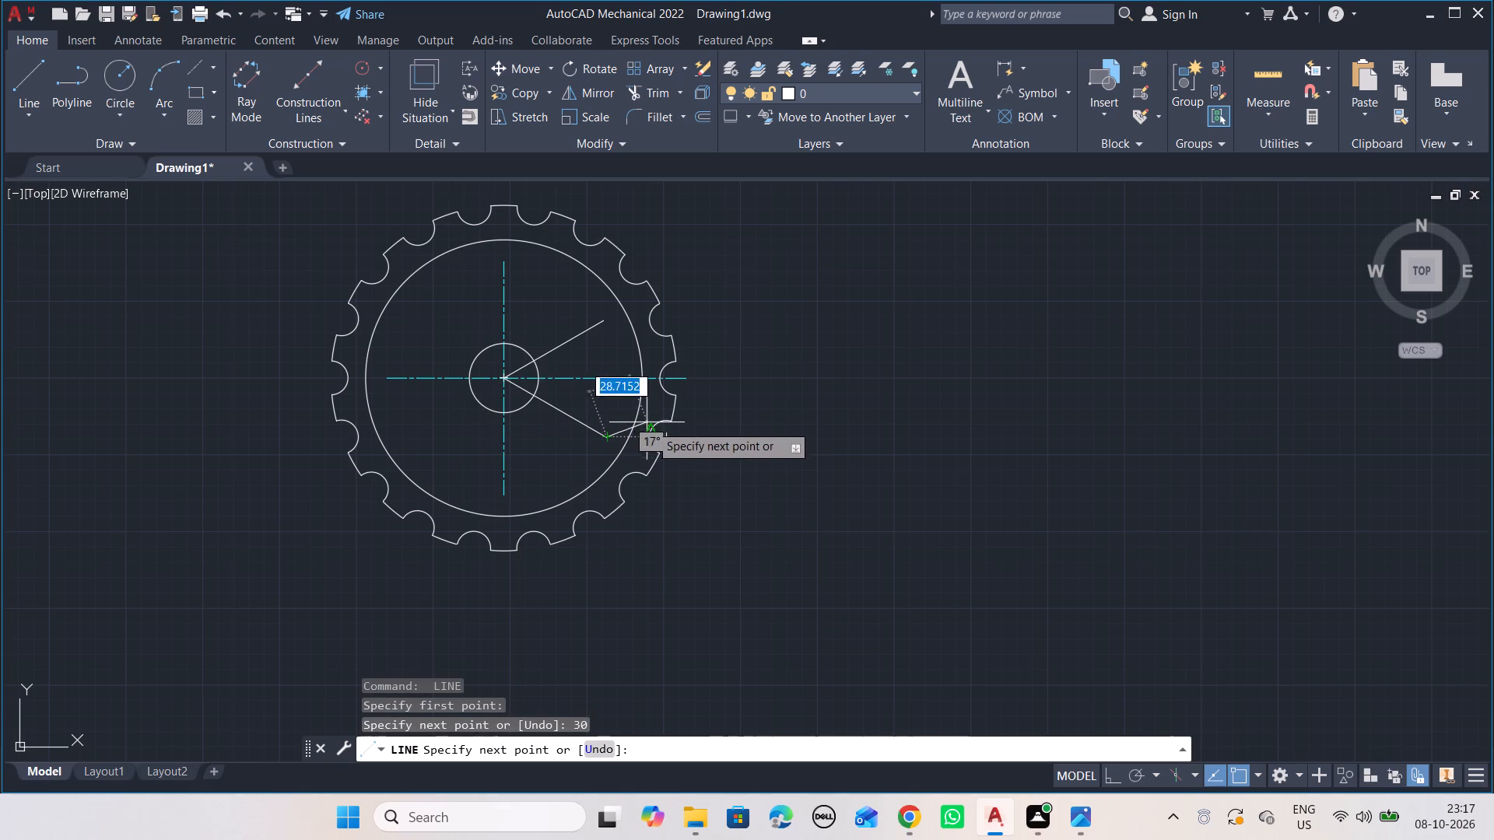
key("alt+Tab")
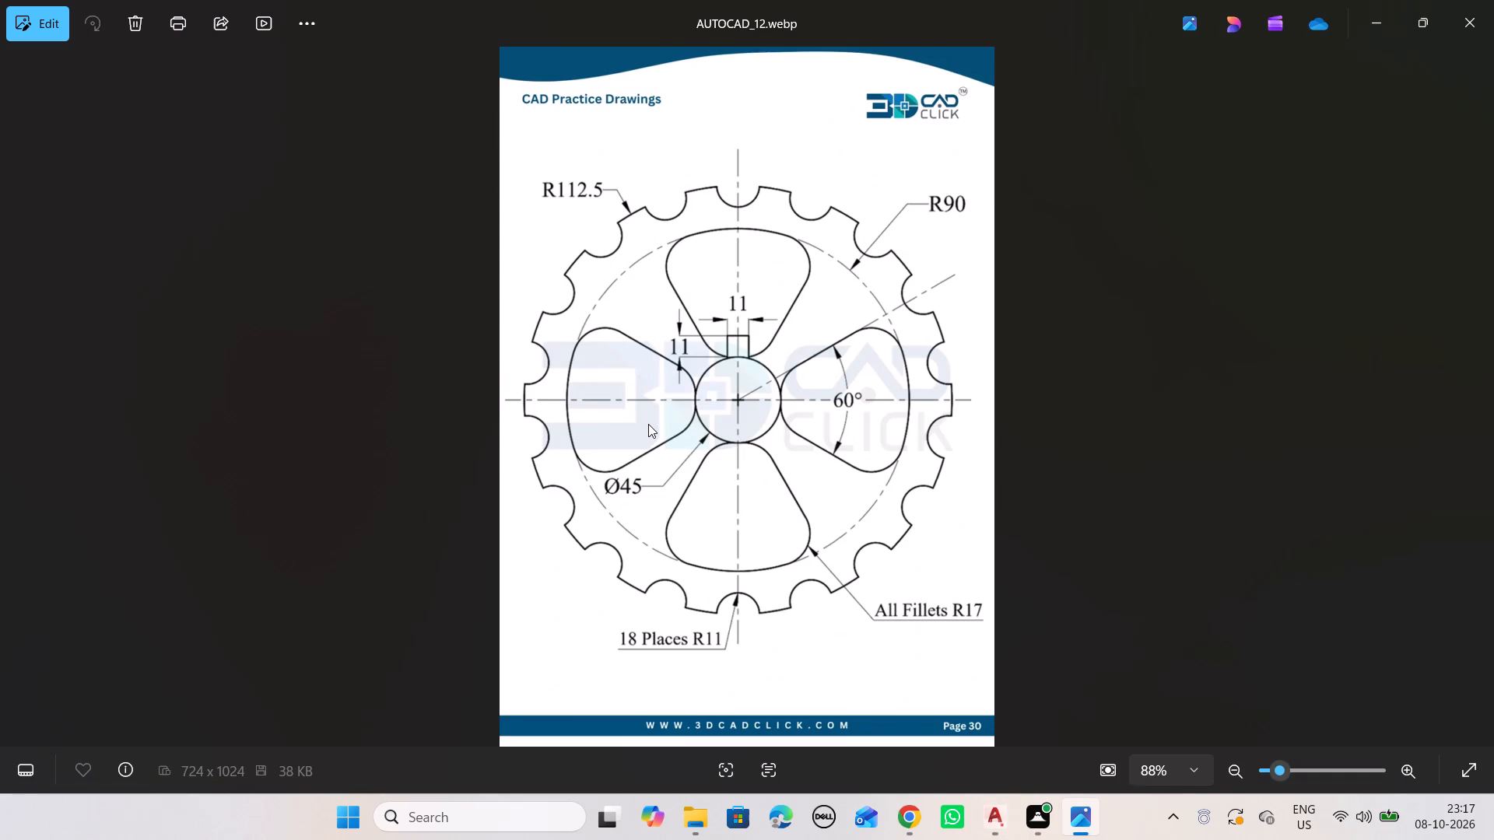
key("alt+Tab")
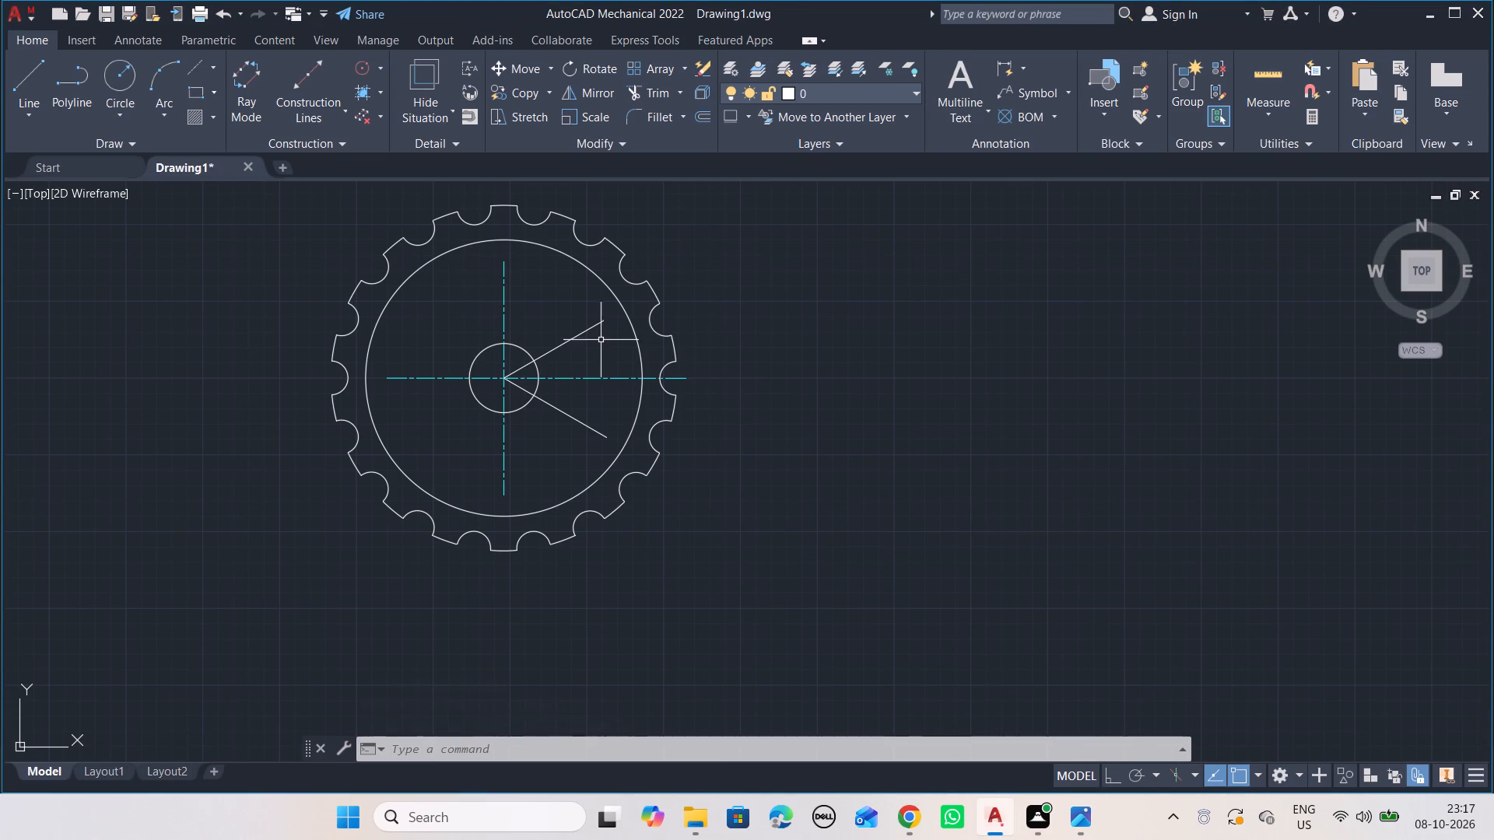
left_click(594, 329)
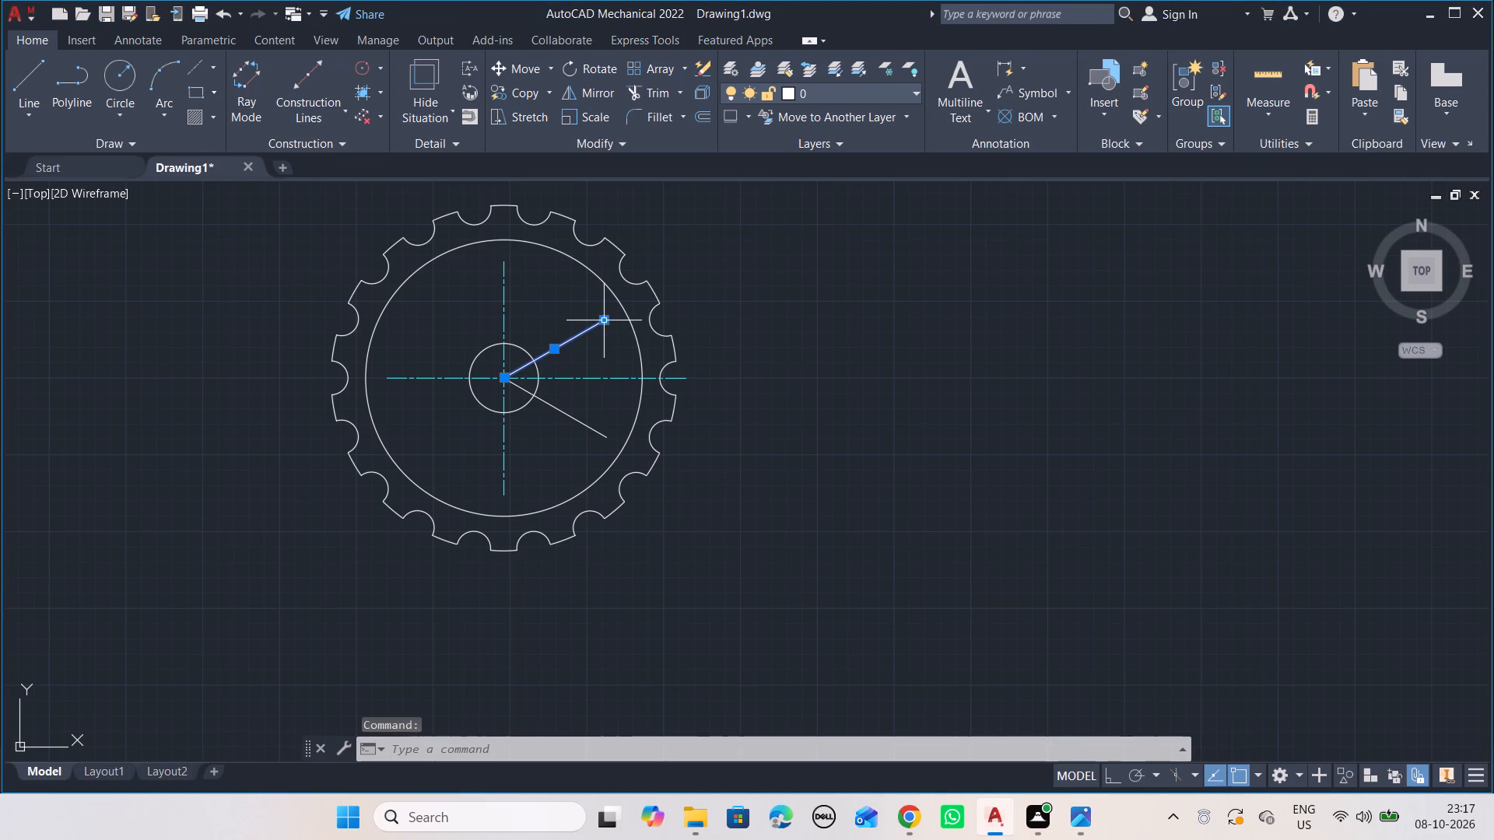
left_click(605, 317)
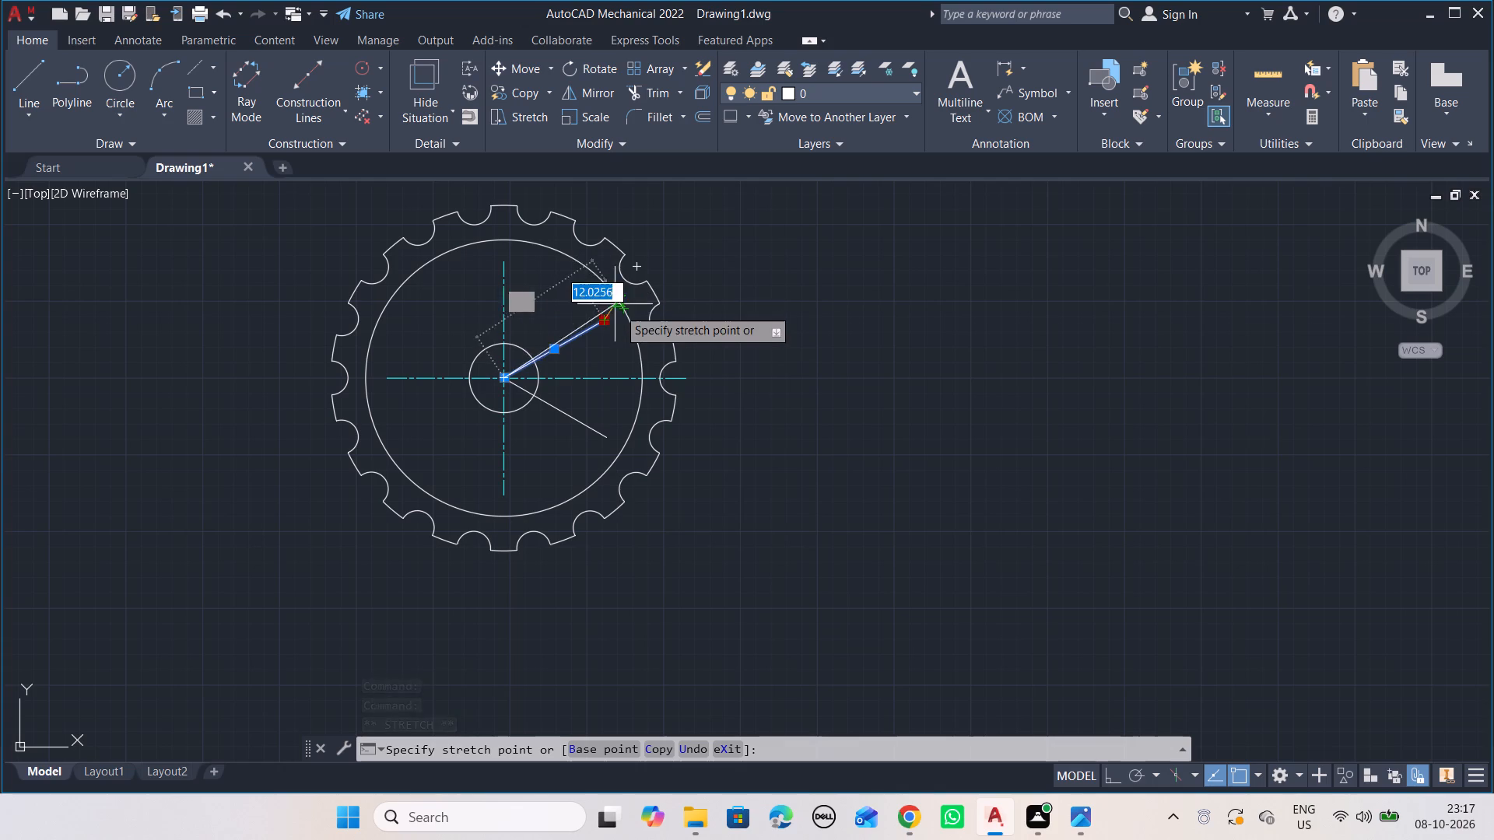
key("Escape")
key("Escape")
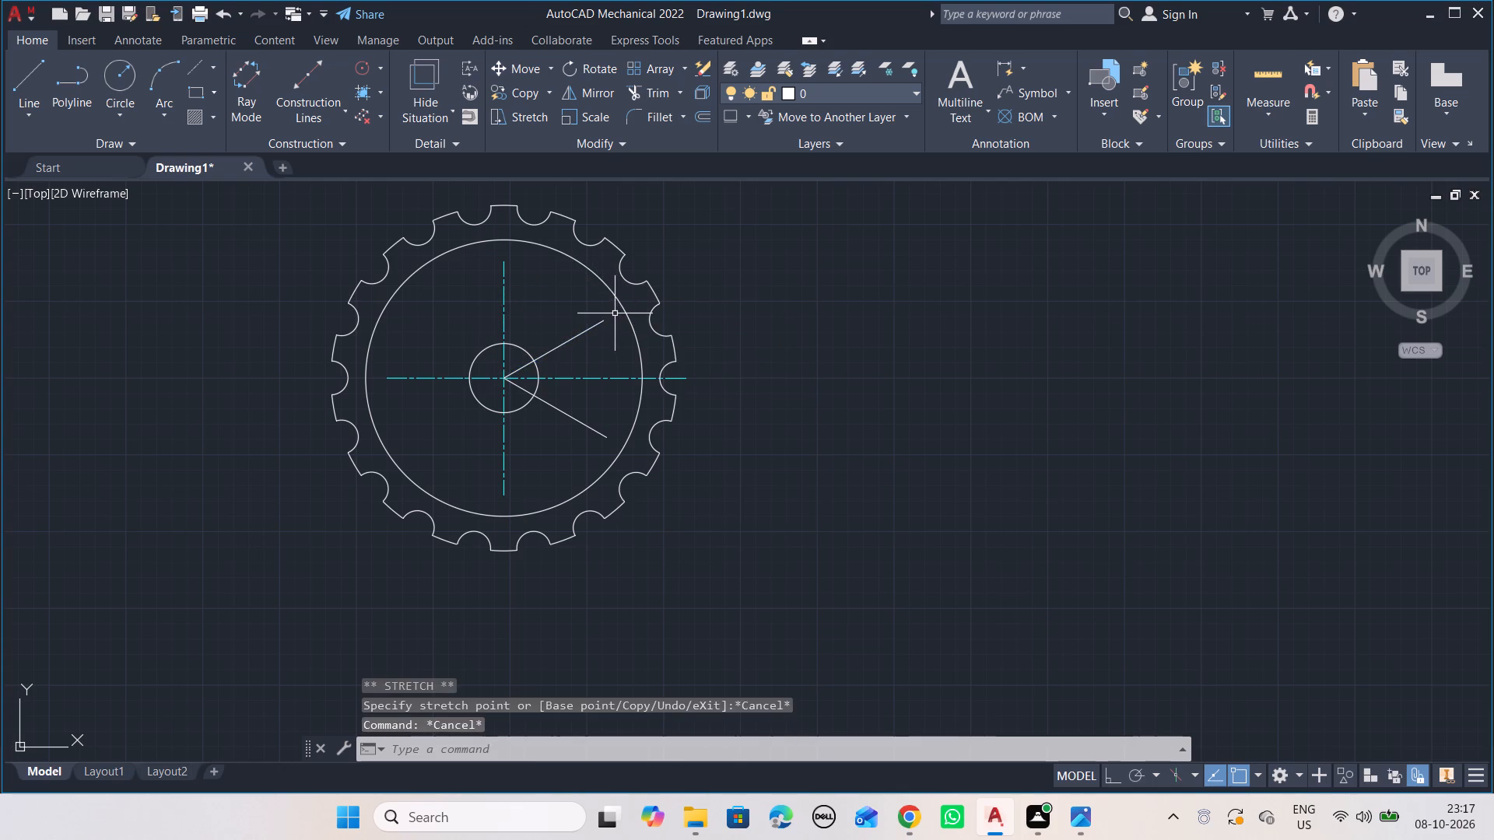
Extend the outer ends of both 30° lines to the R90 circle.
left_click(675, 99)
left_click(679, 152)
left_click(601, 322)
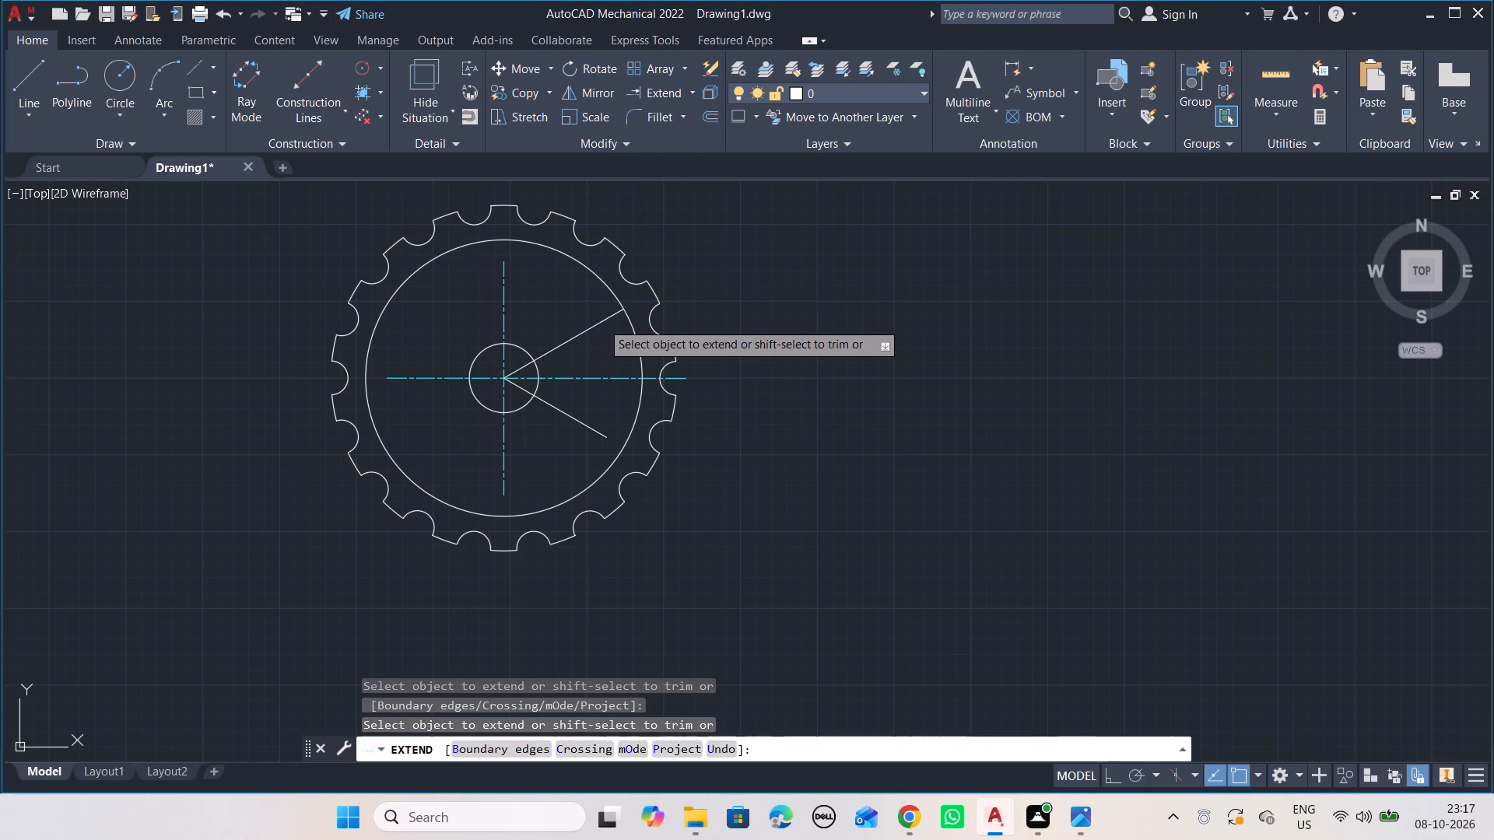
left_click(601, 437)
key("Escape")
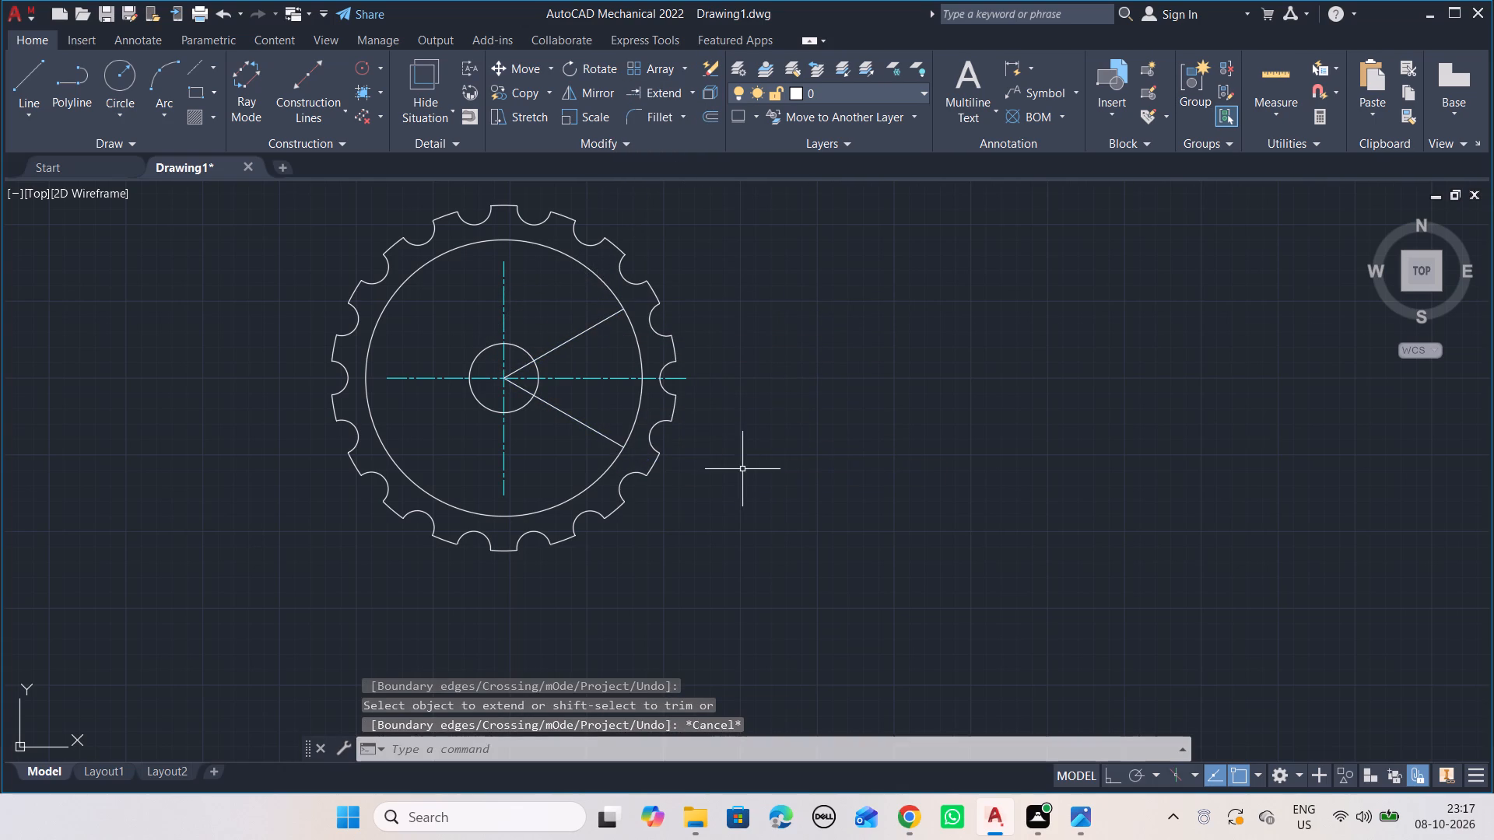
Compare the two angled cutout lines with the cutout shape and fillet callout in reference image AUTOCAD_12.webp.
key("alt+Tab")
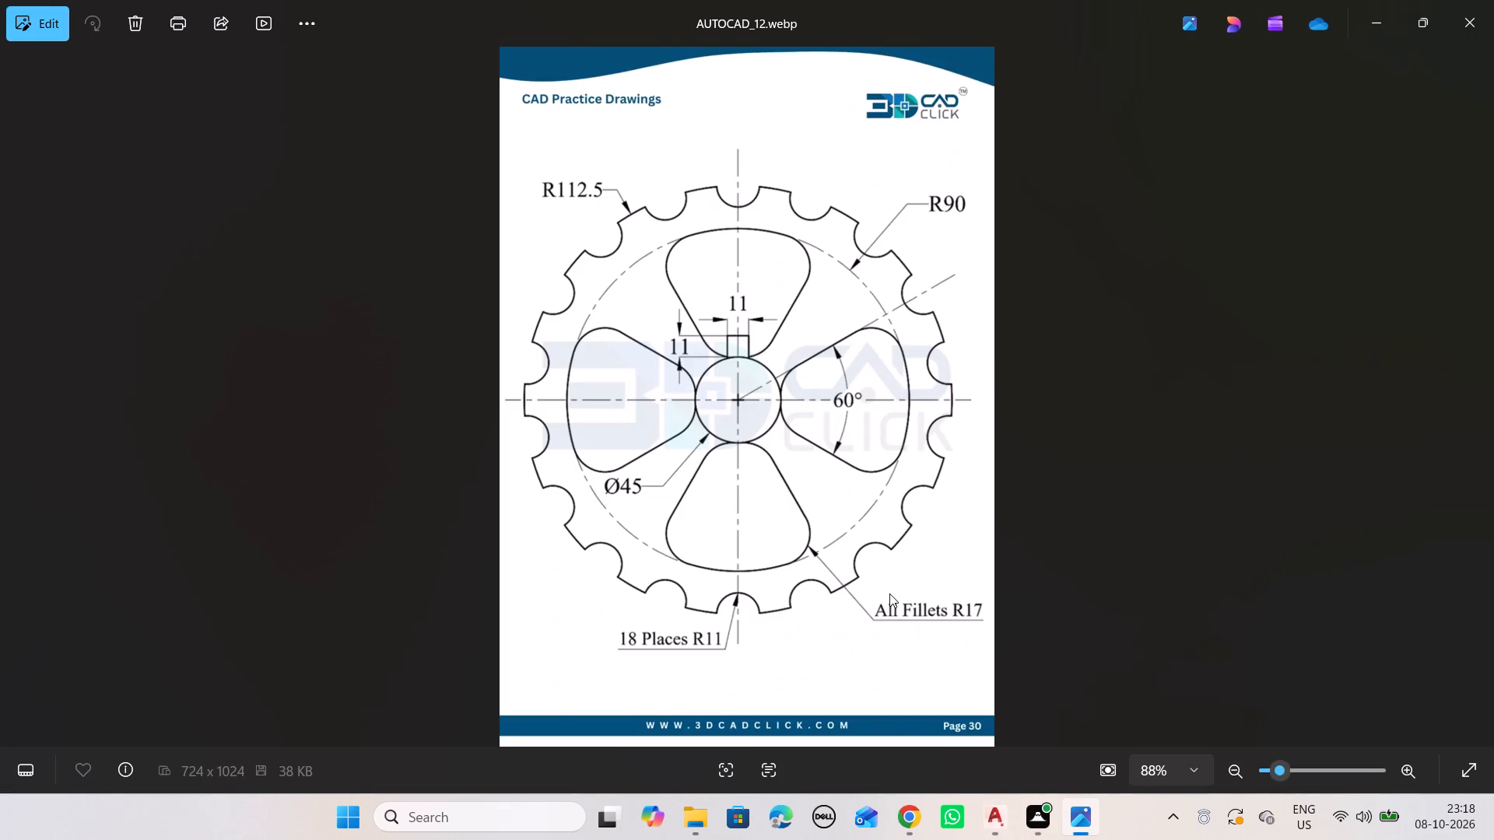
key("alt+Tab")
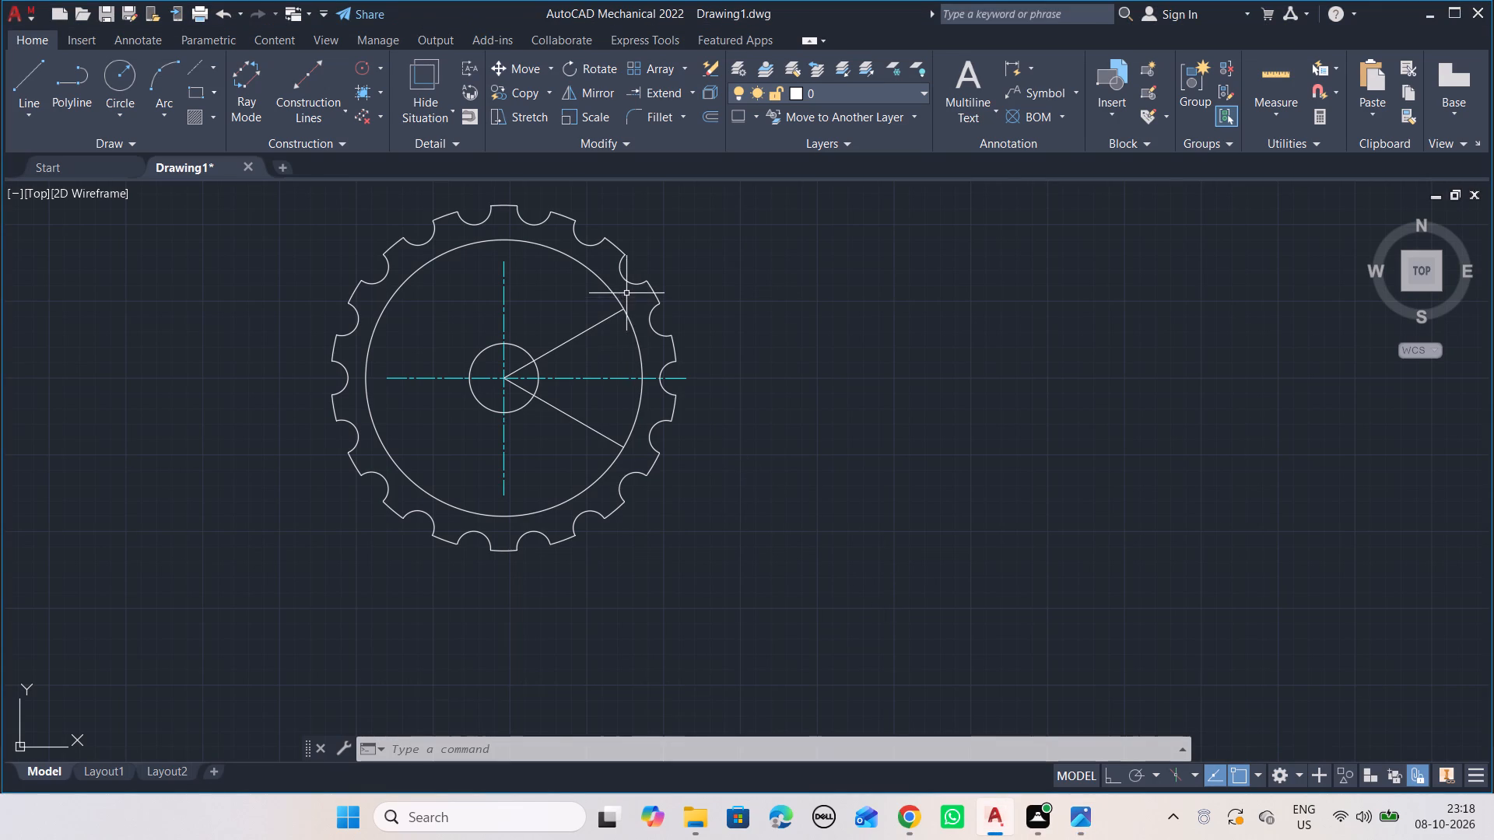
key("alt+Tab")
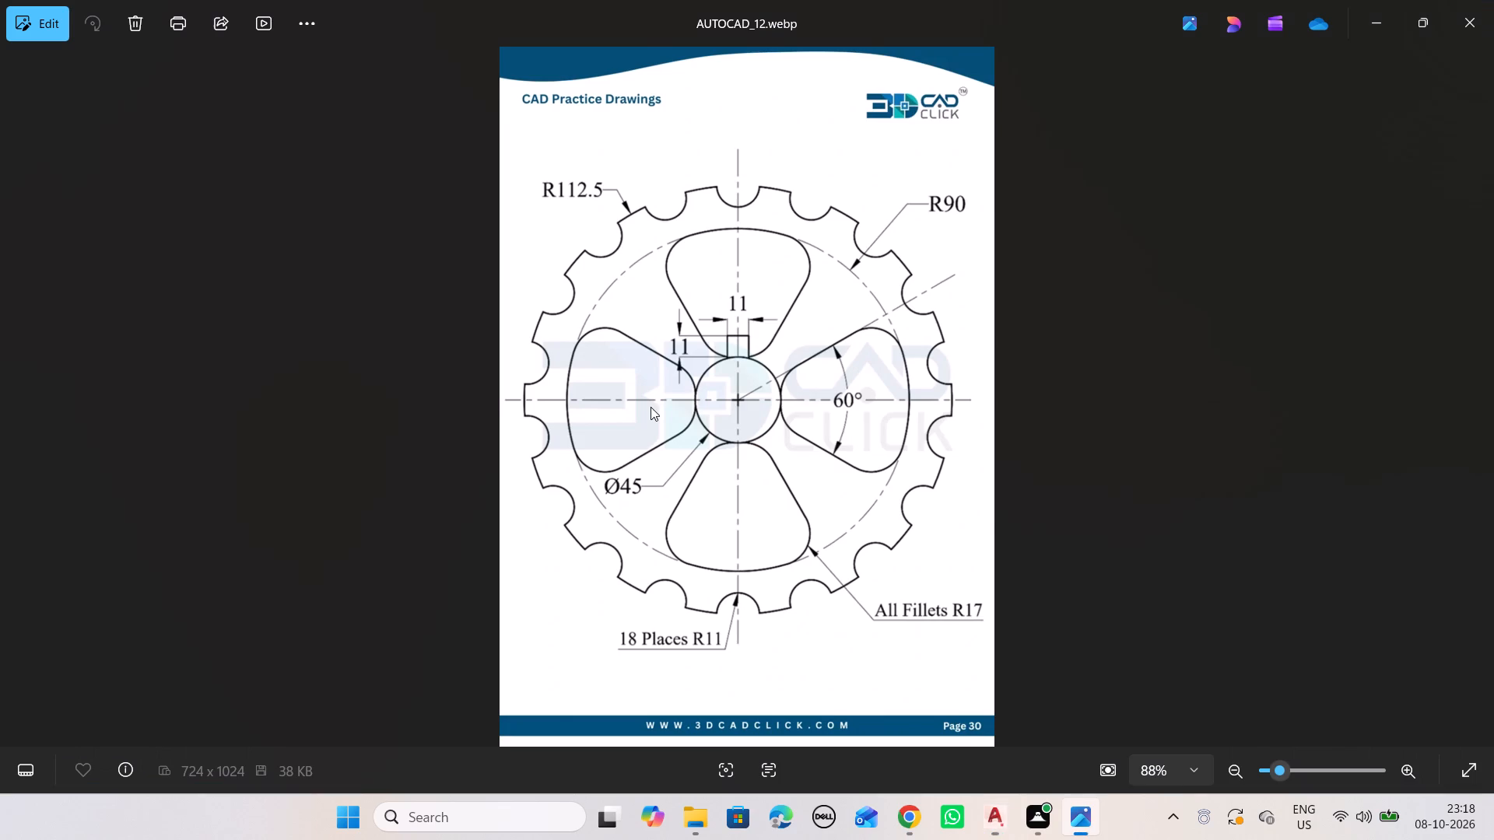
key("alt+Tab")
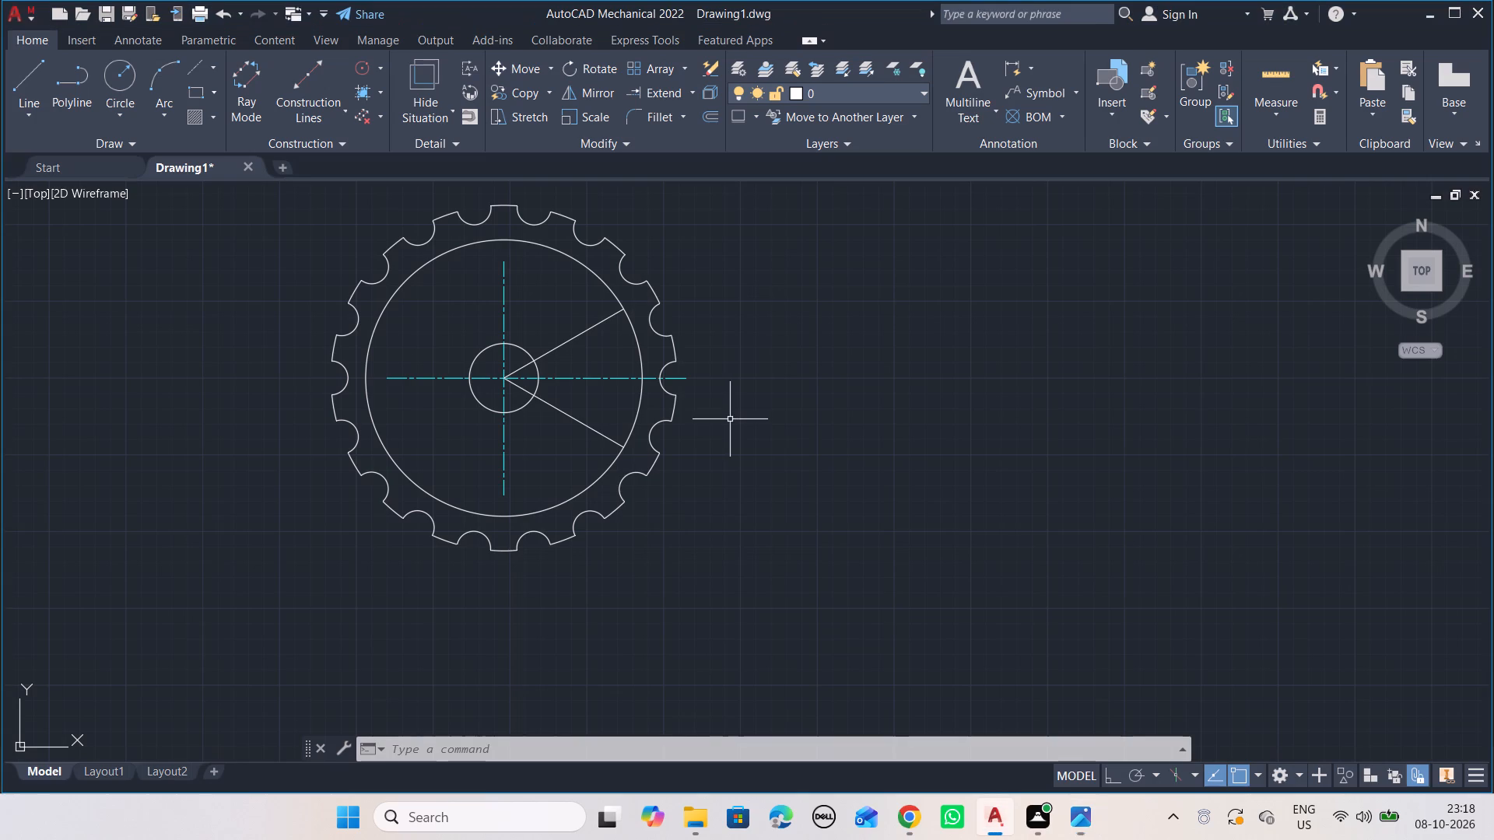
key("alt+Tab")
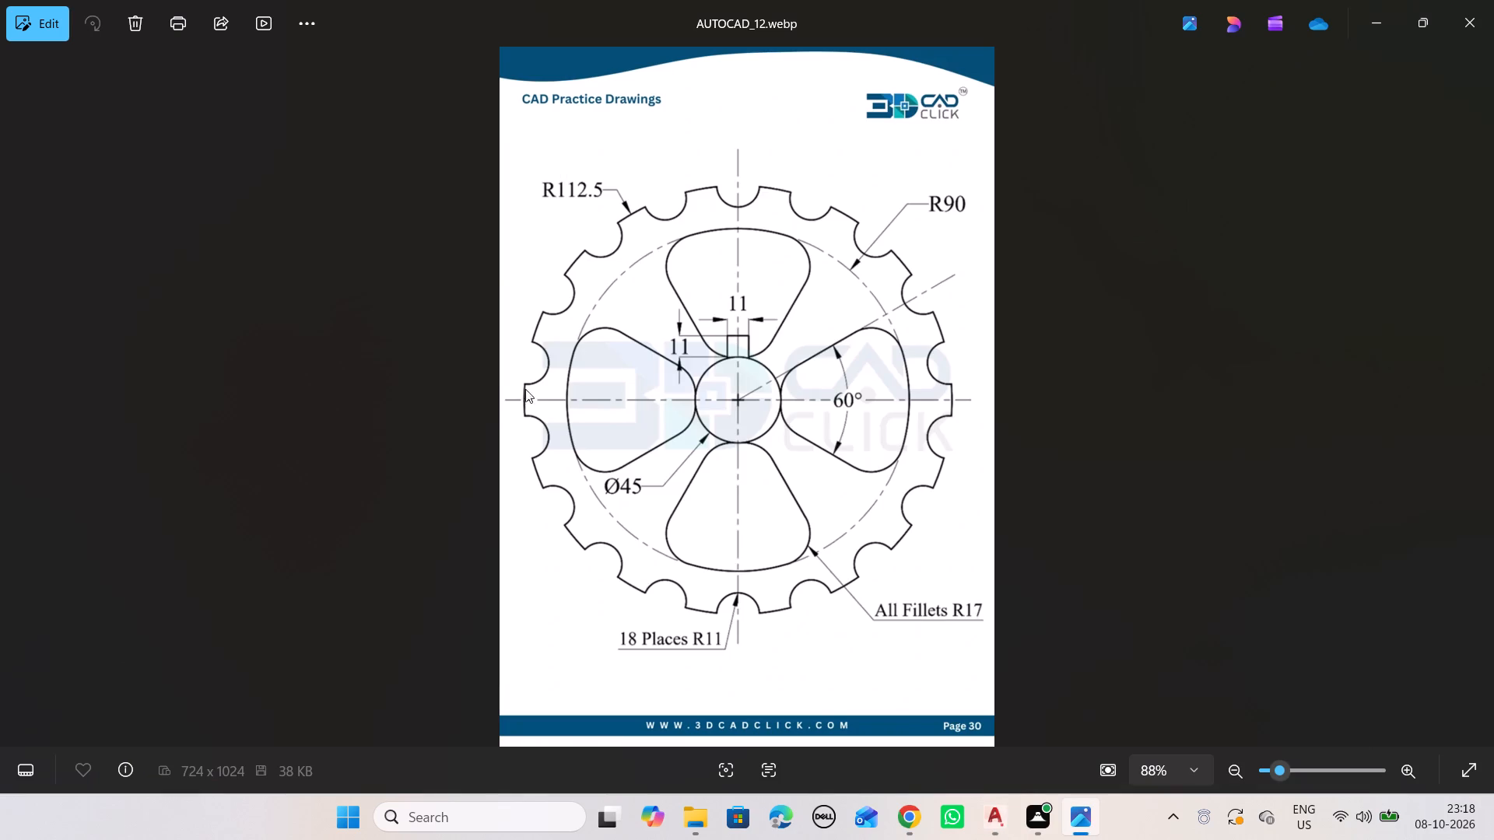
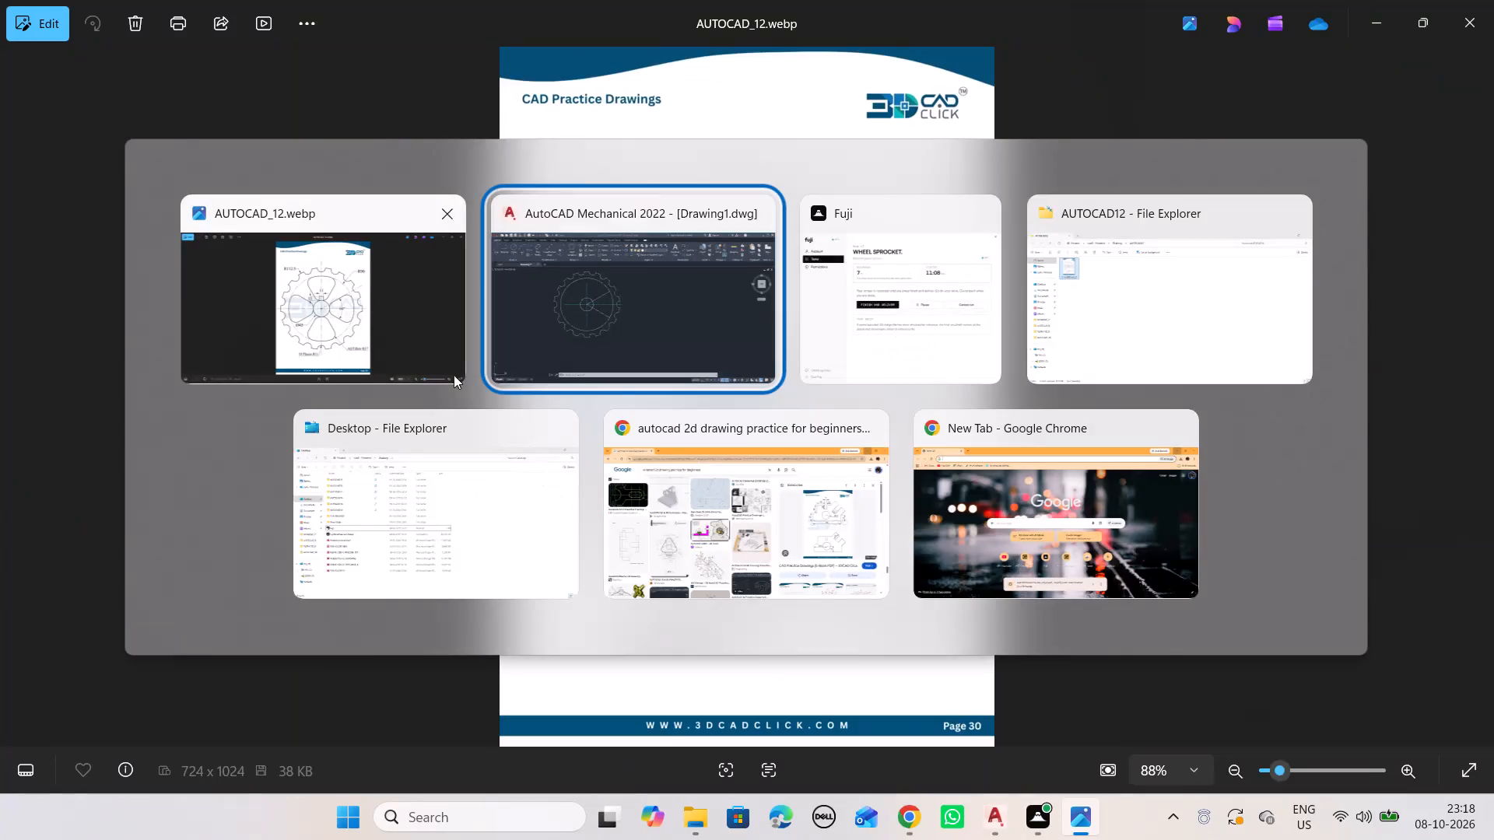
Trim away the R90 circle outside the two 30° lines, keeping only the arc that joins their outer ends.
scroll(621, 327, "up", 1)
middle_click_drag(608, 314, 742, 360)
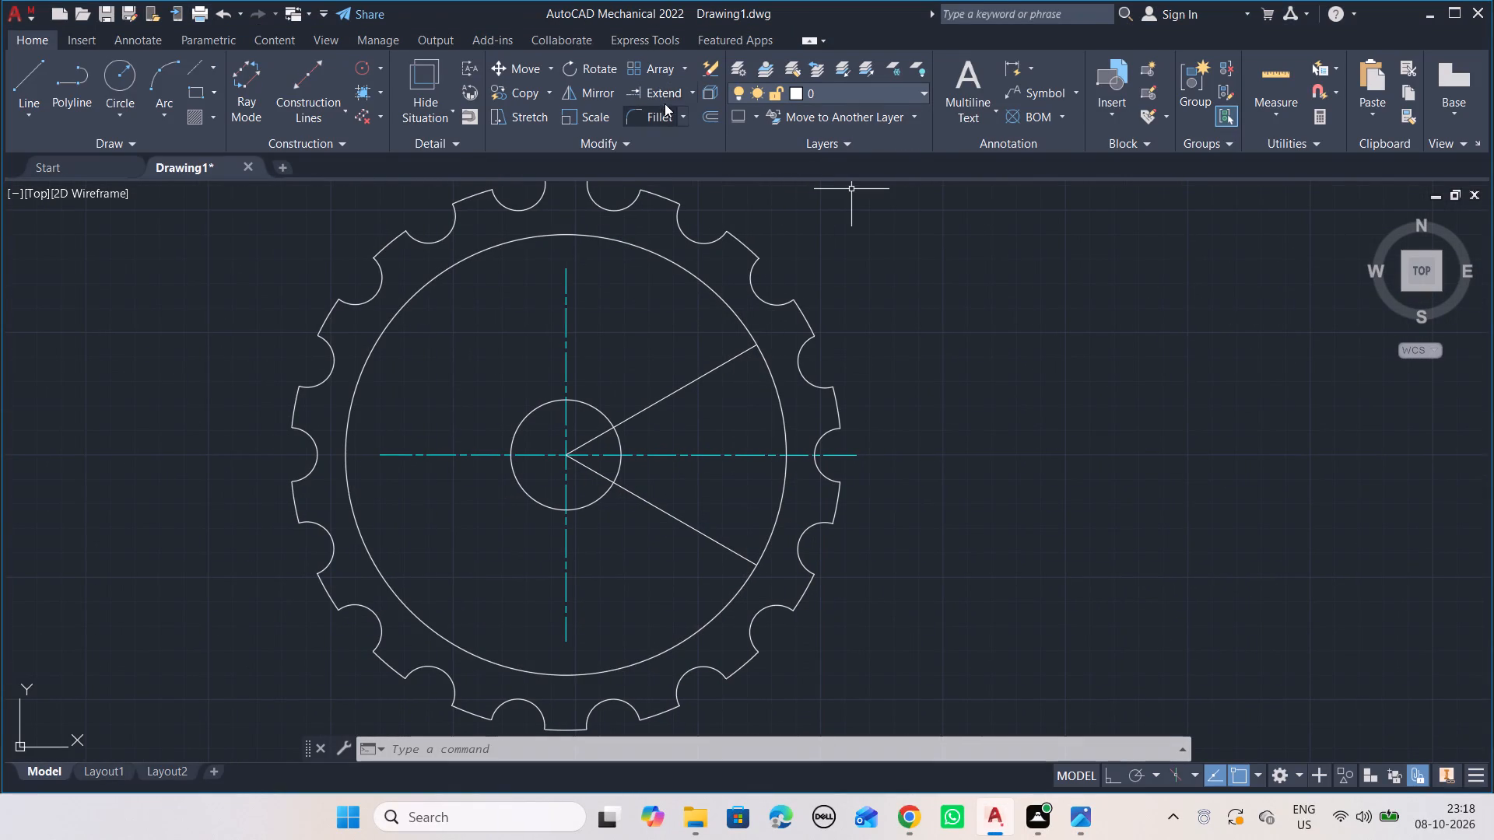
left_click(688, 94)
left_click(682, 117)
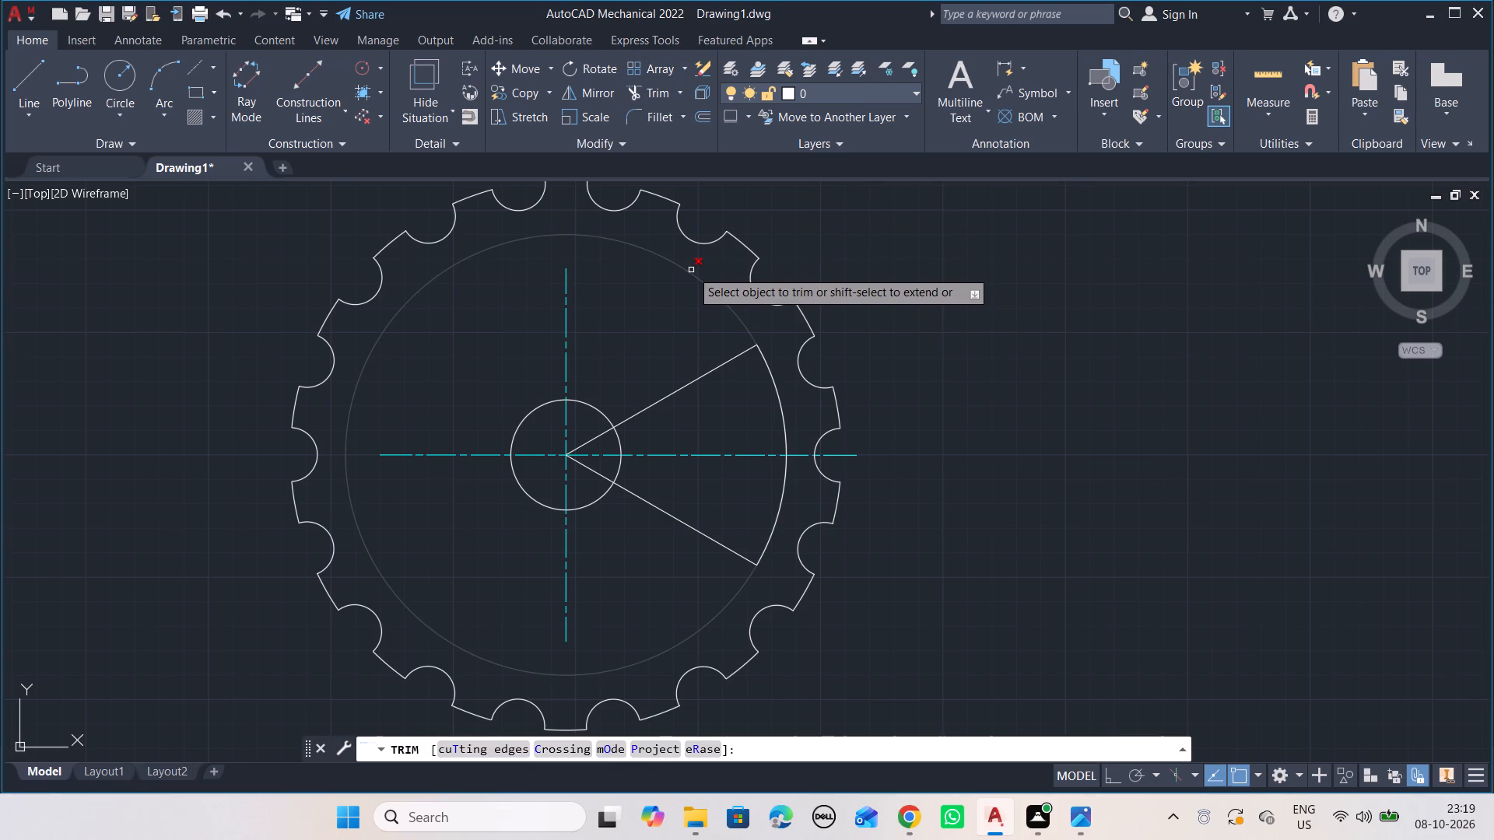
left_click(691, 270)
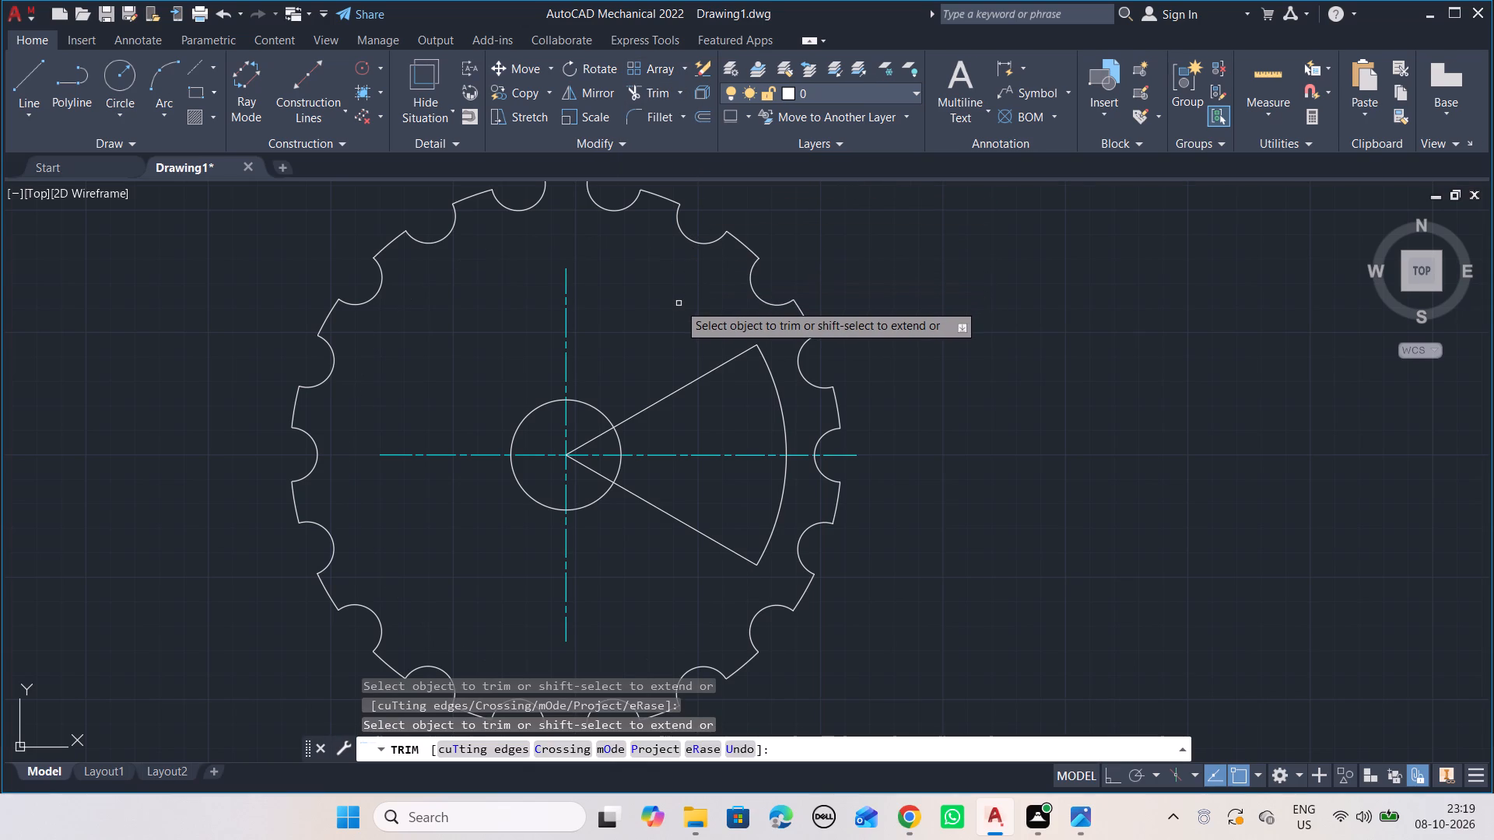
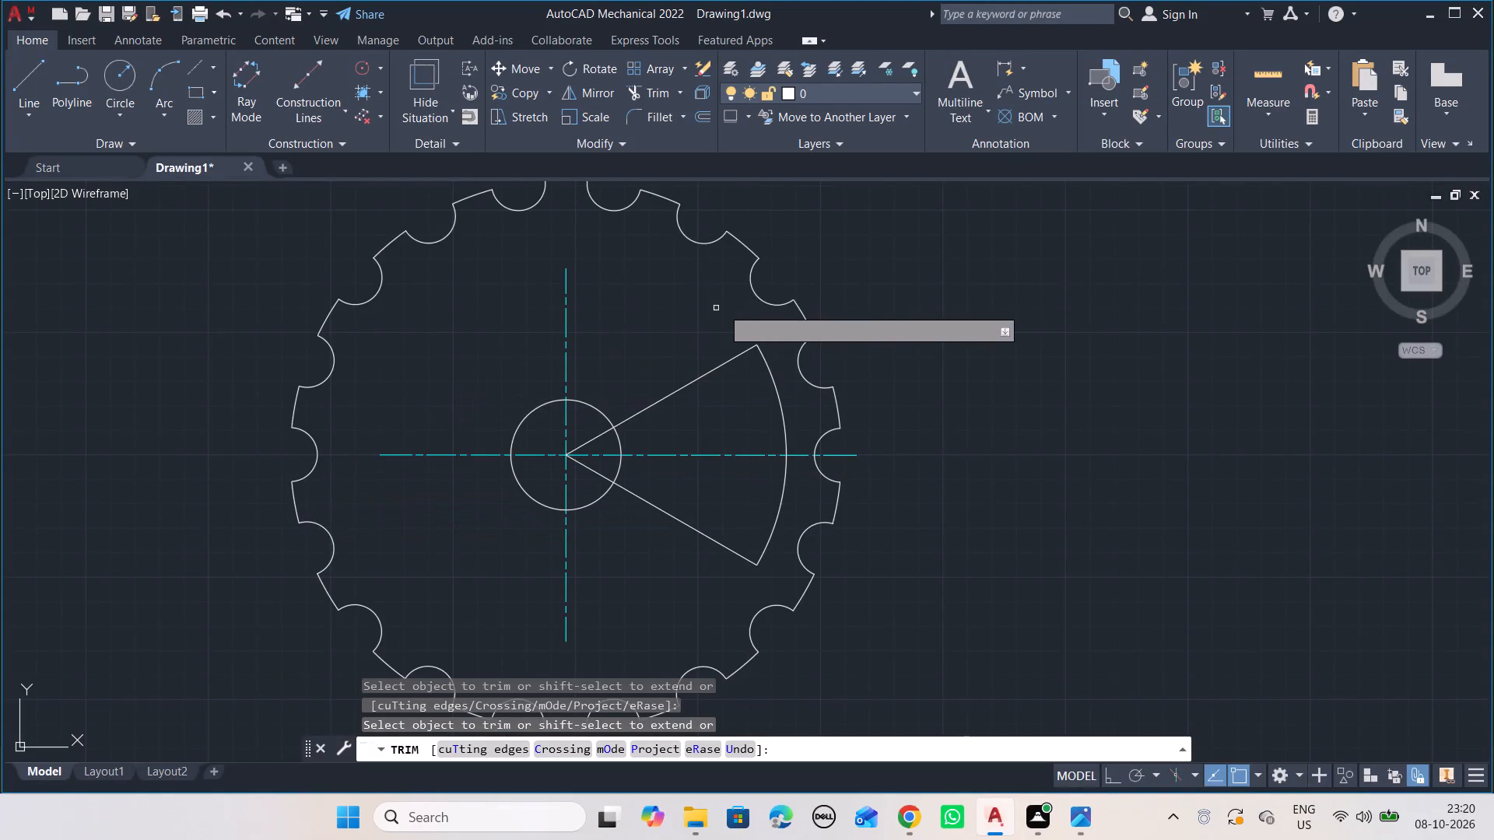
Fillet the corner between the upper 30° line and the R90 arc at radius 17, placing its R17 dimension outside the wheel.
key("Escape")
left_click(649, 123)
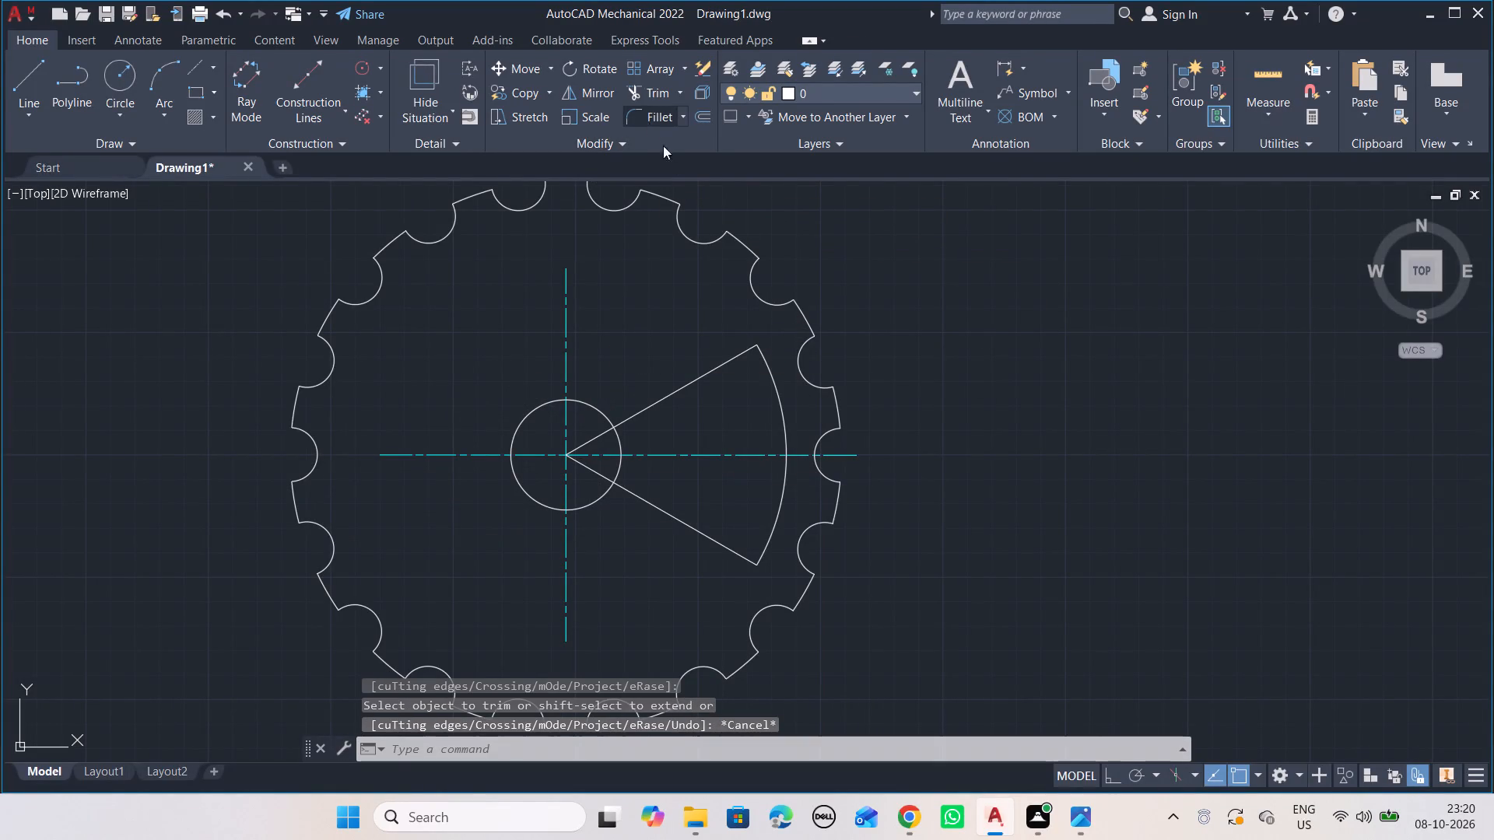
left_click(75, 67)
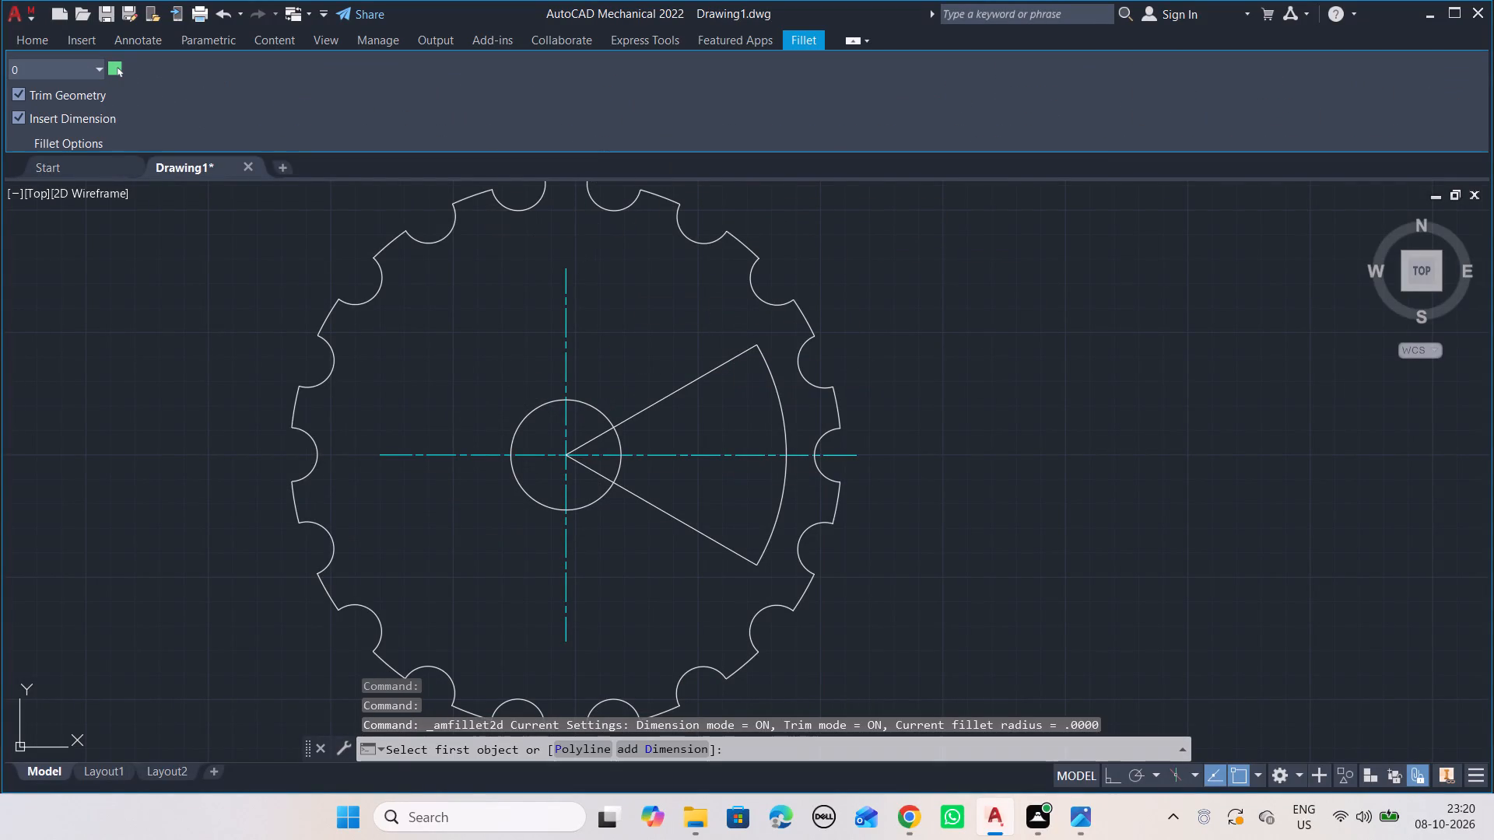
type("17")
key("Return")
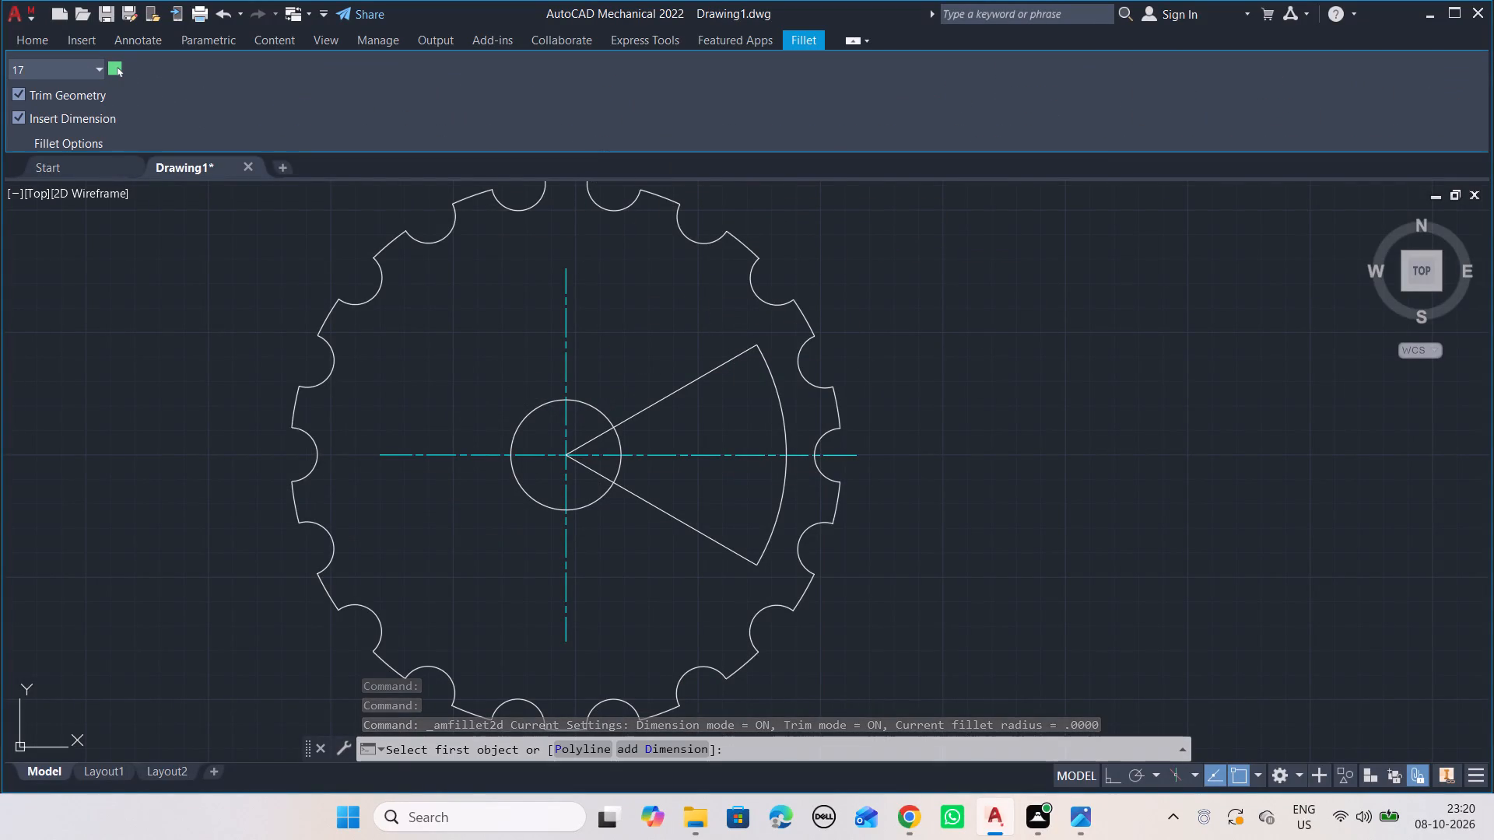
left_click(719, 369)
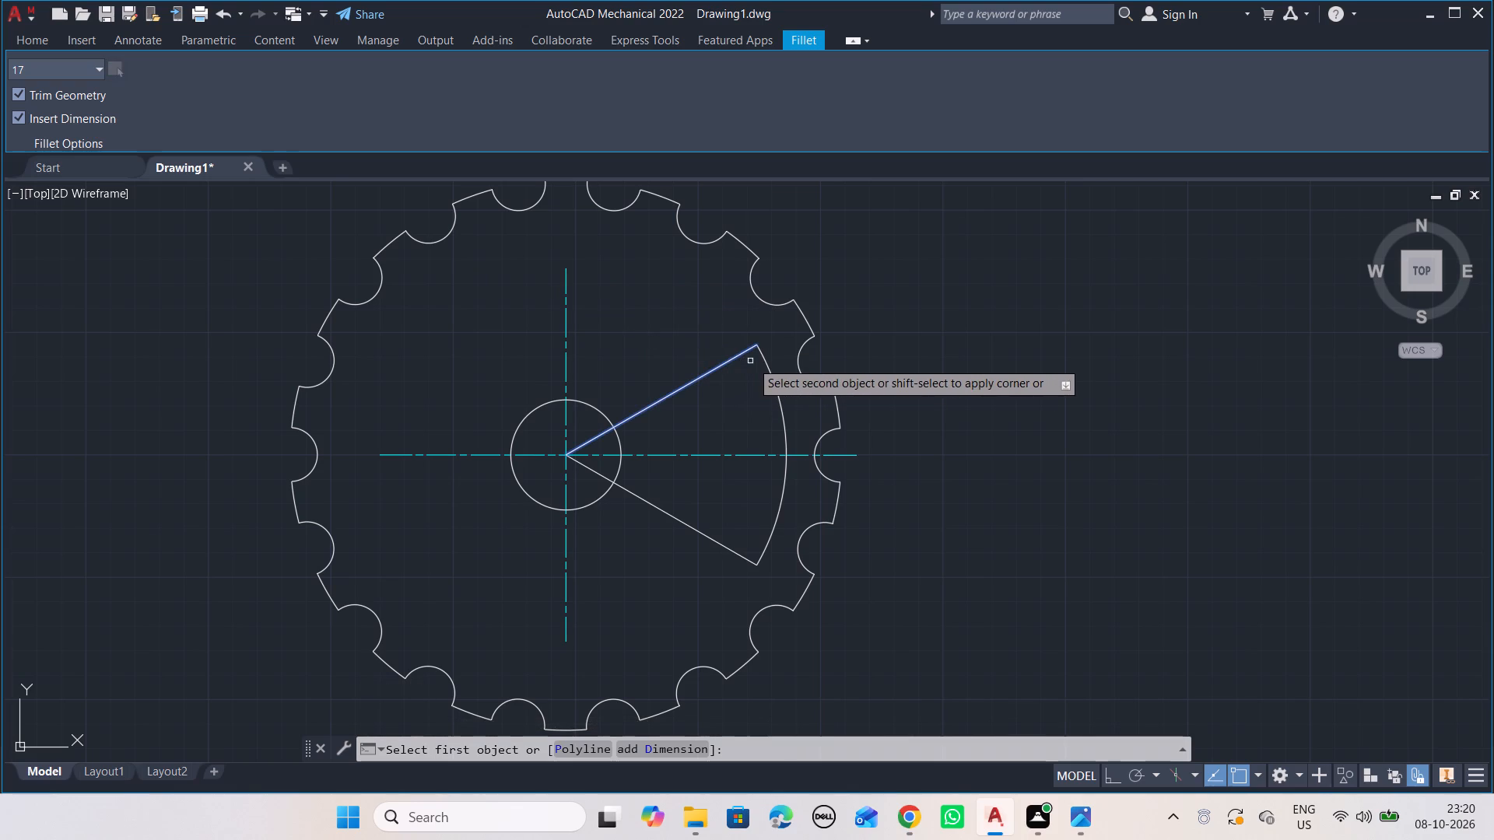
left_click(759, 352)
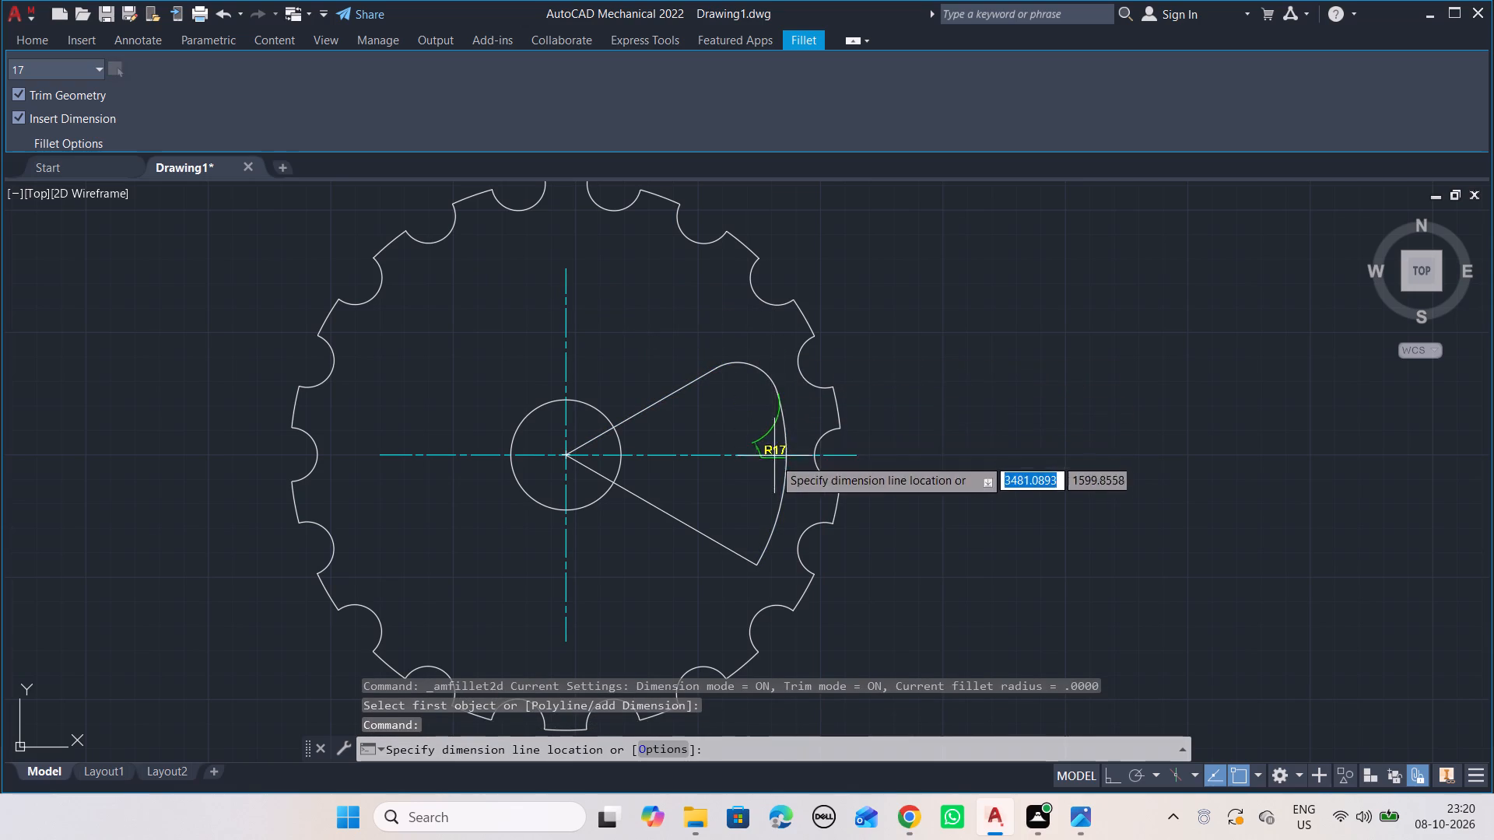
left_click(833, 269)
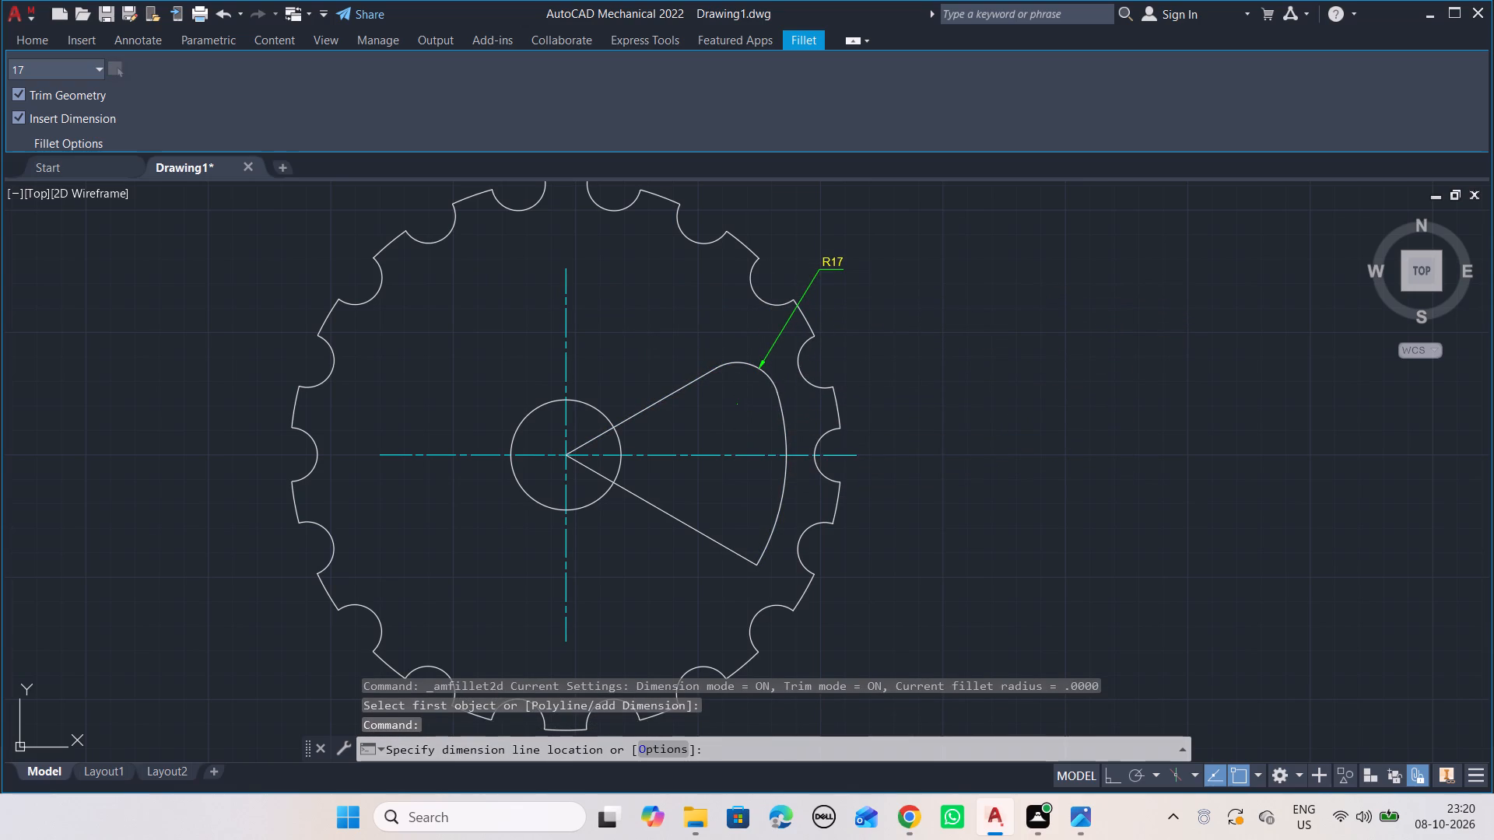
left_click(931, 308)
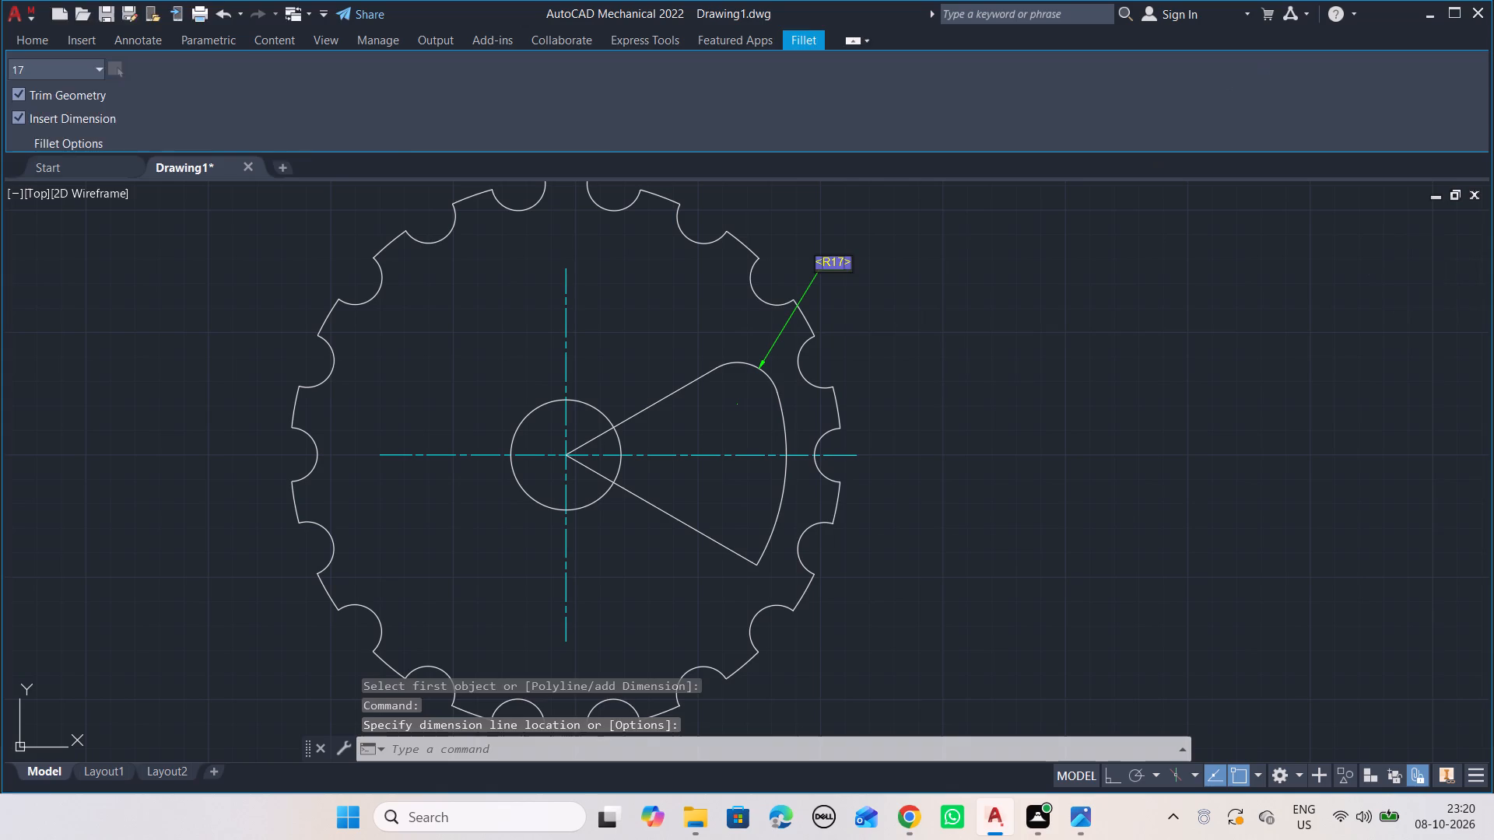
Fillet the corner between the lower 30° line and the R90 arc at radius 17, without keeping a radius dimension.
key("space")
left_click(745, 559)
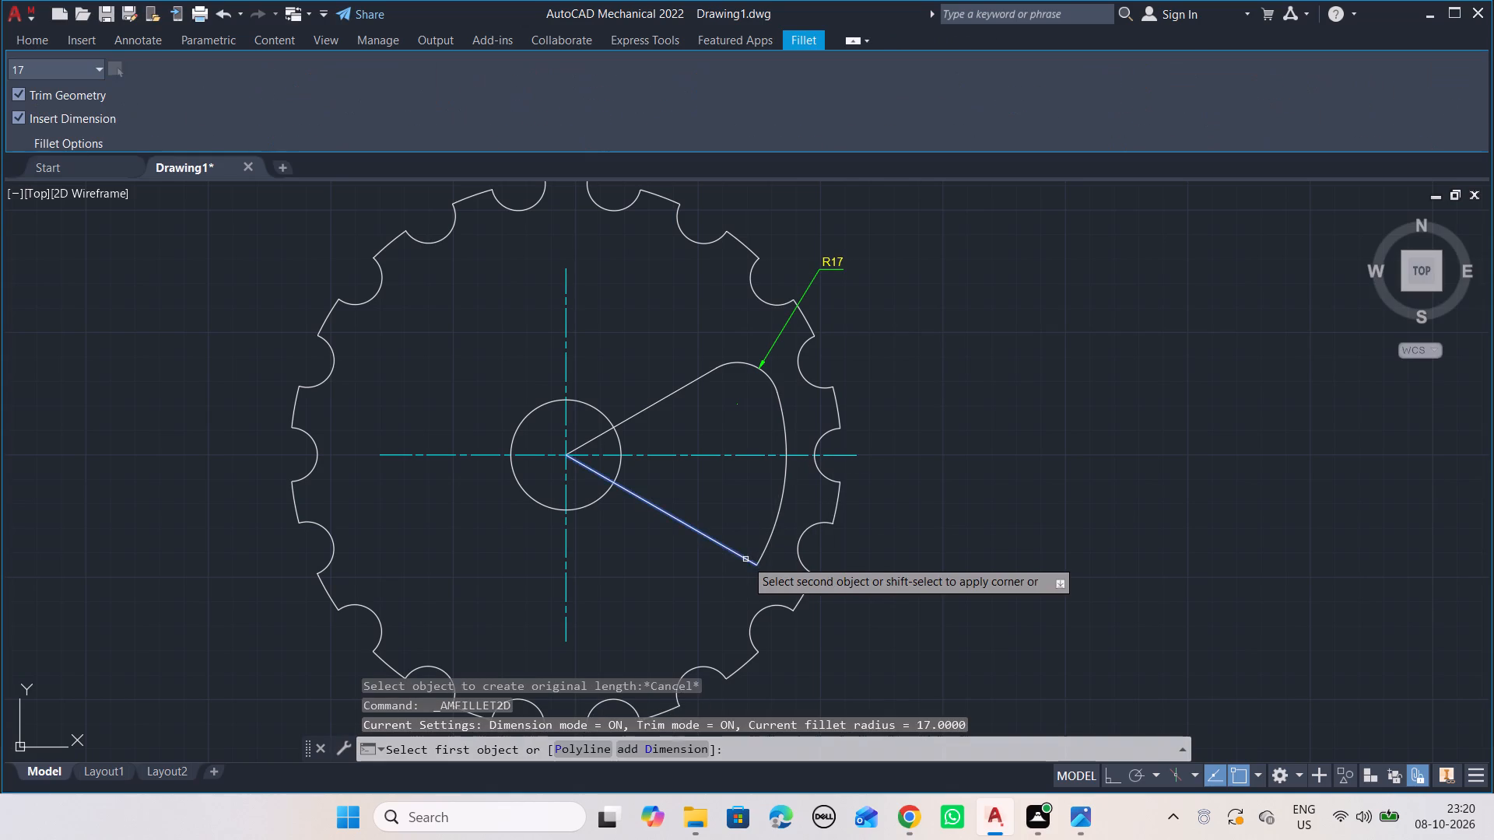
left_click(772, 544)
left_click(770, 538)
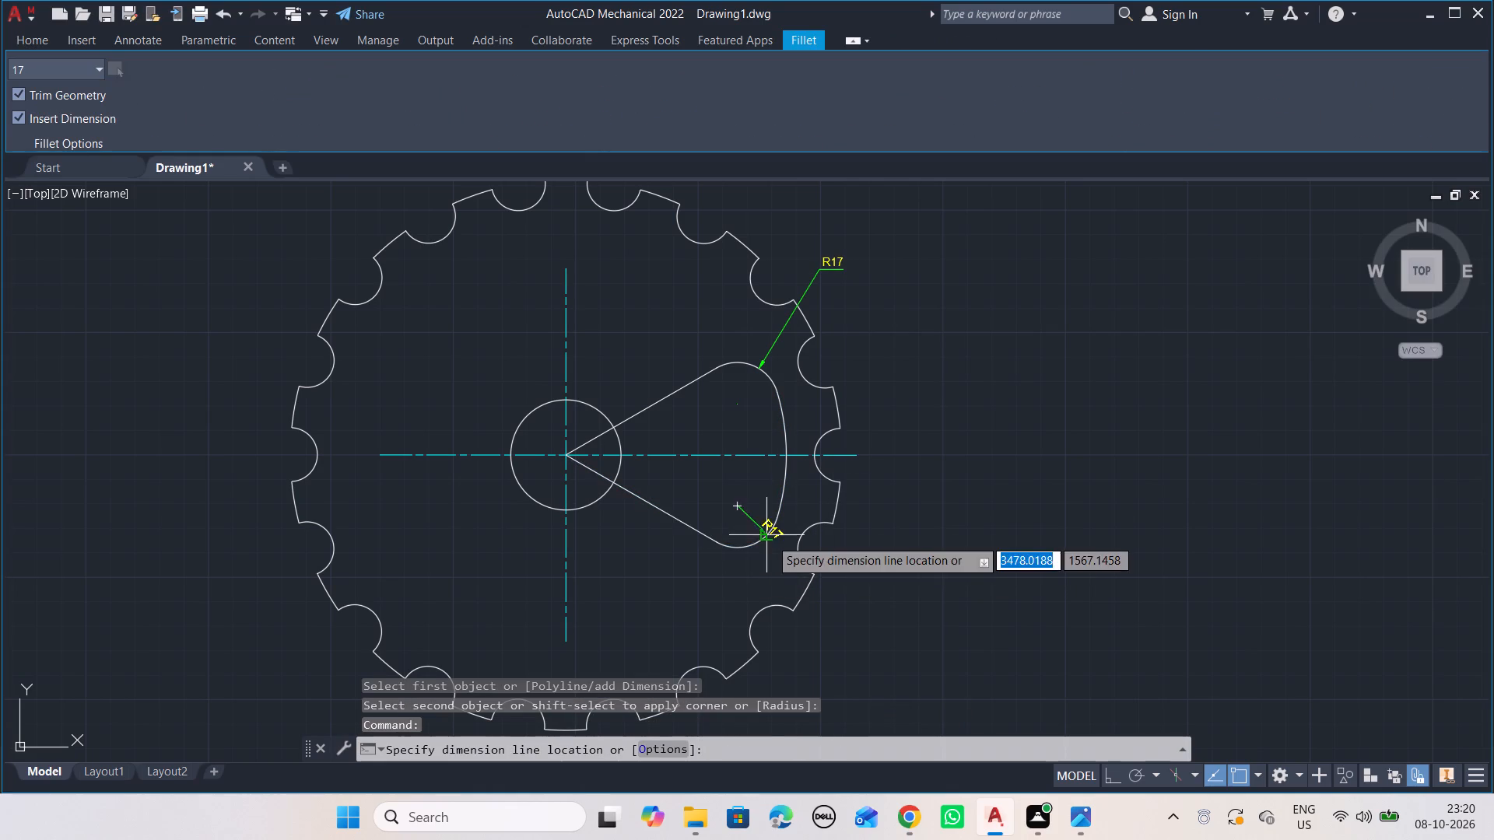
left_click(809, 598)
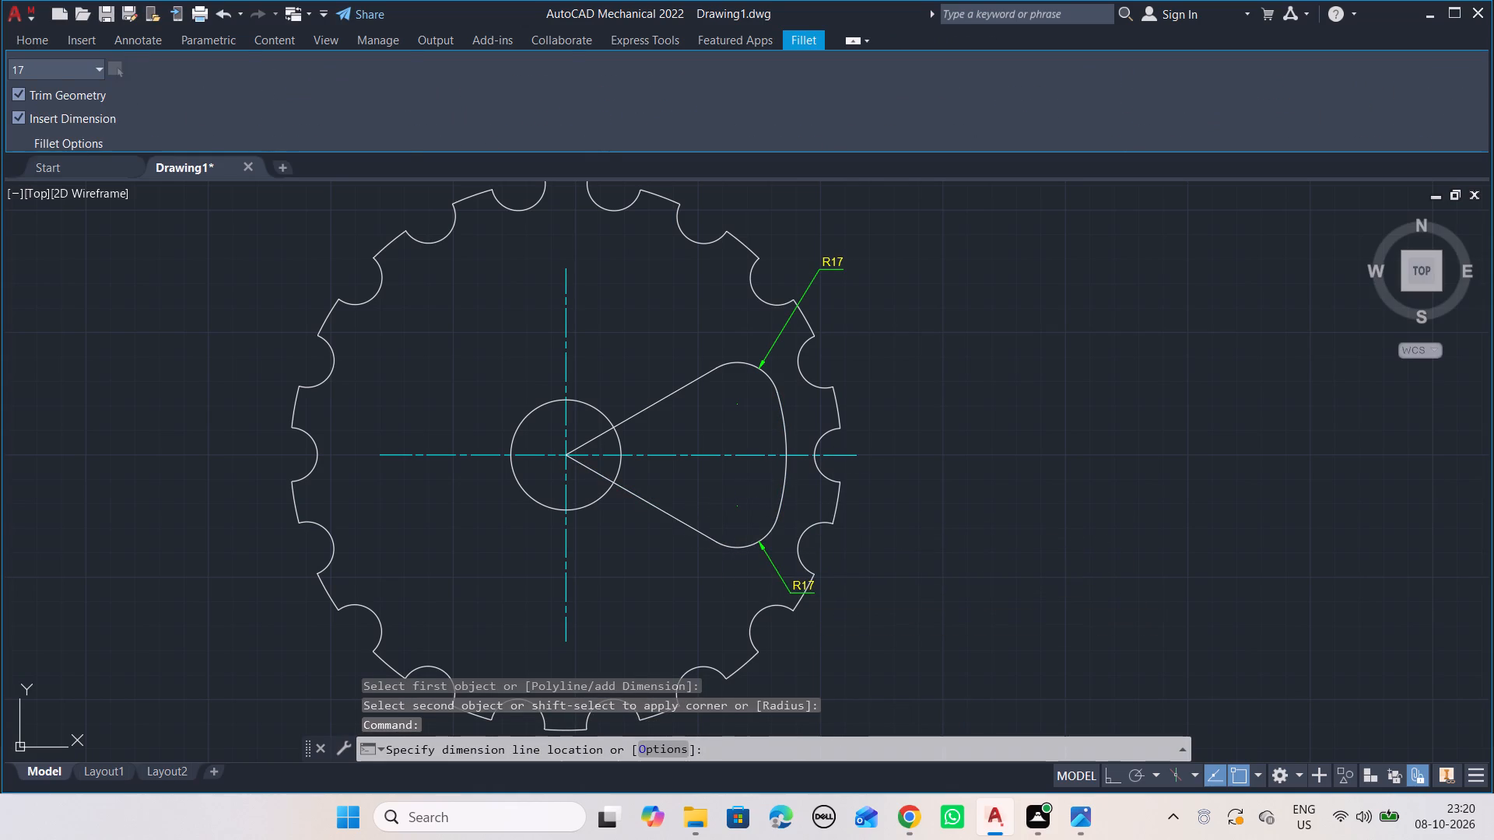
key("Escape")
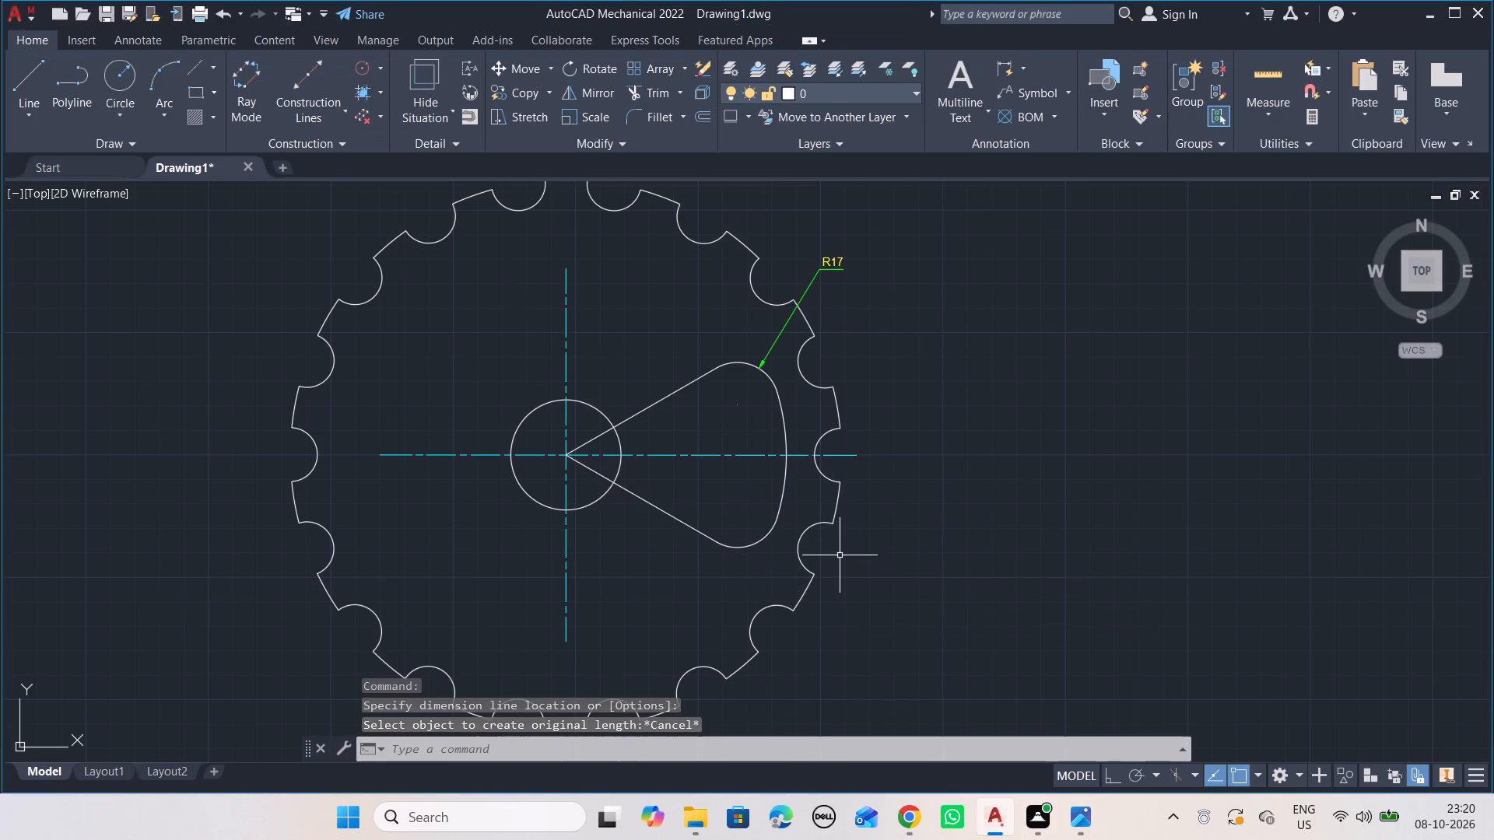
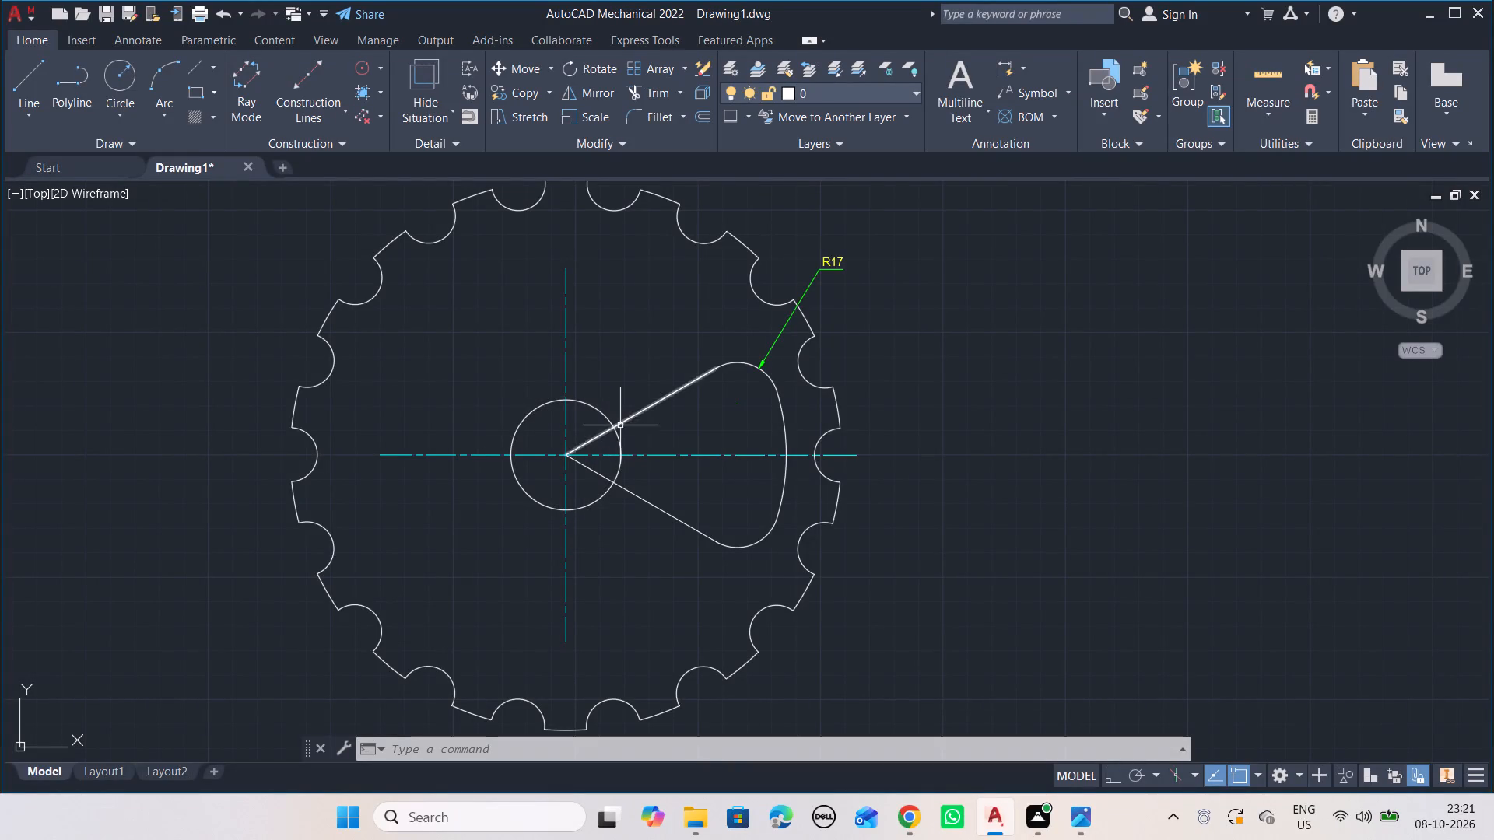
Trim away the portions of both 30° lines that lie inside the centre circle.
key("alt+Tab")
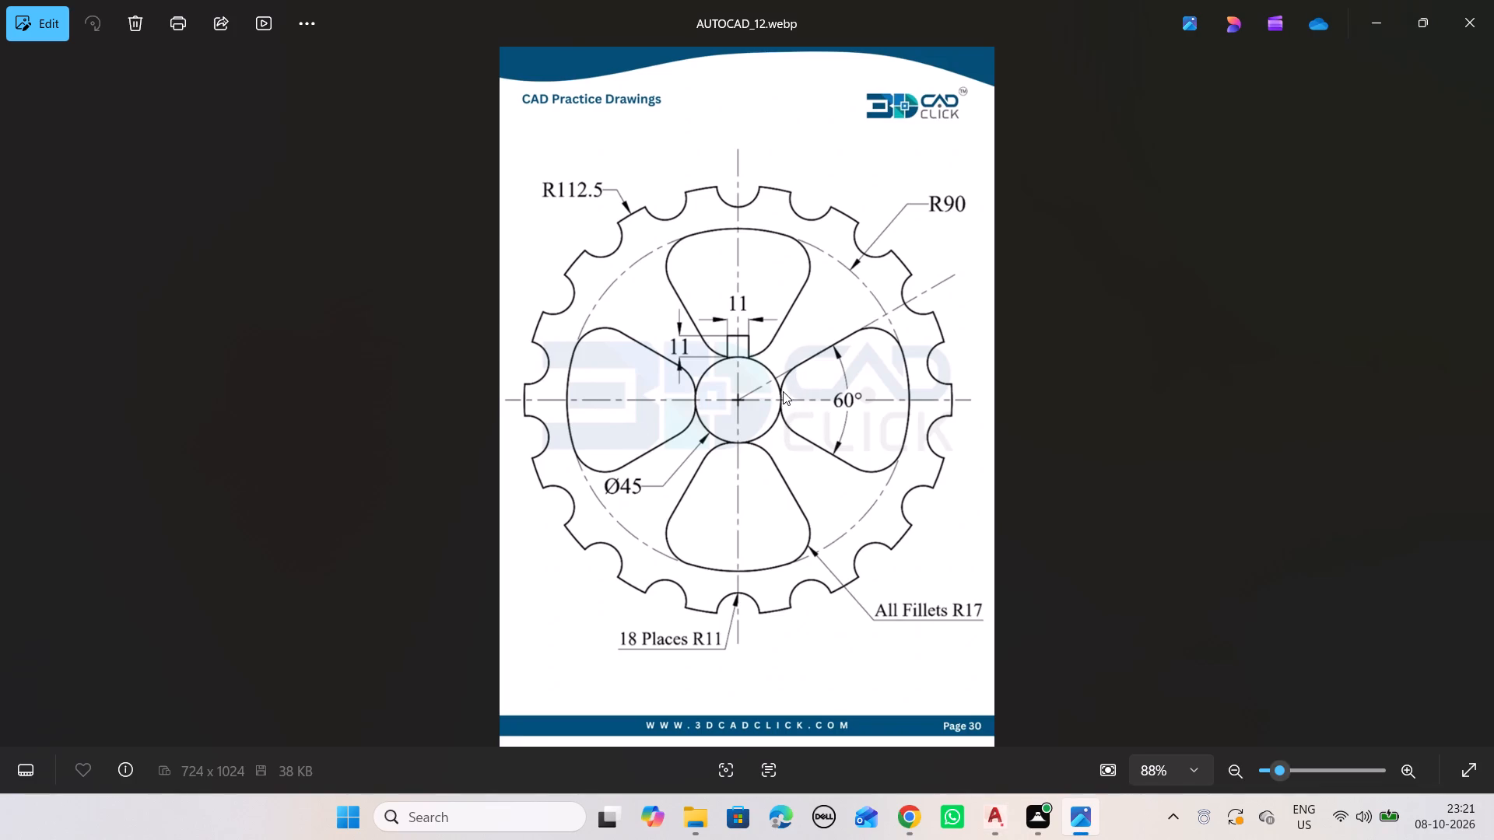
key("alt+Tab")
scroll(602, 437, "up", 2)
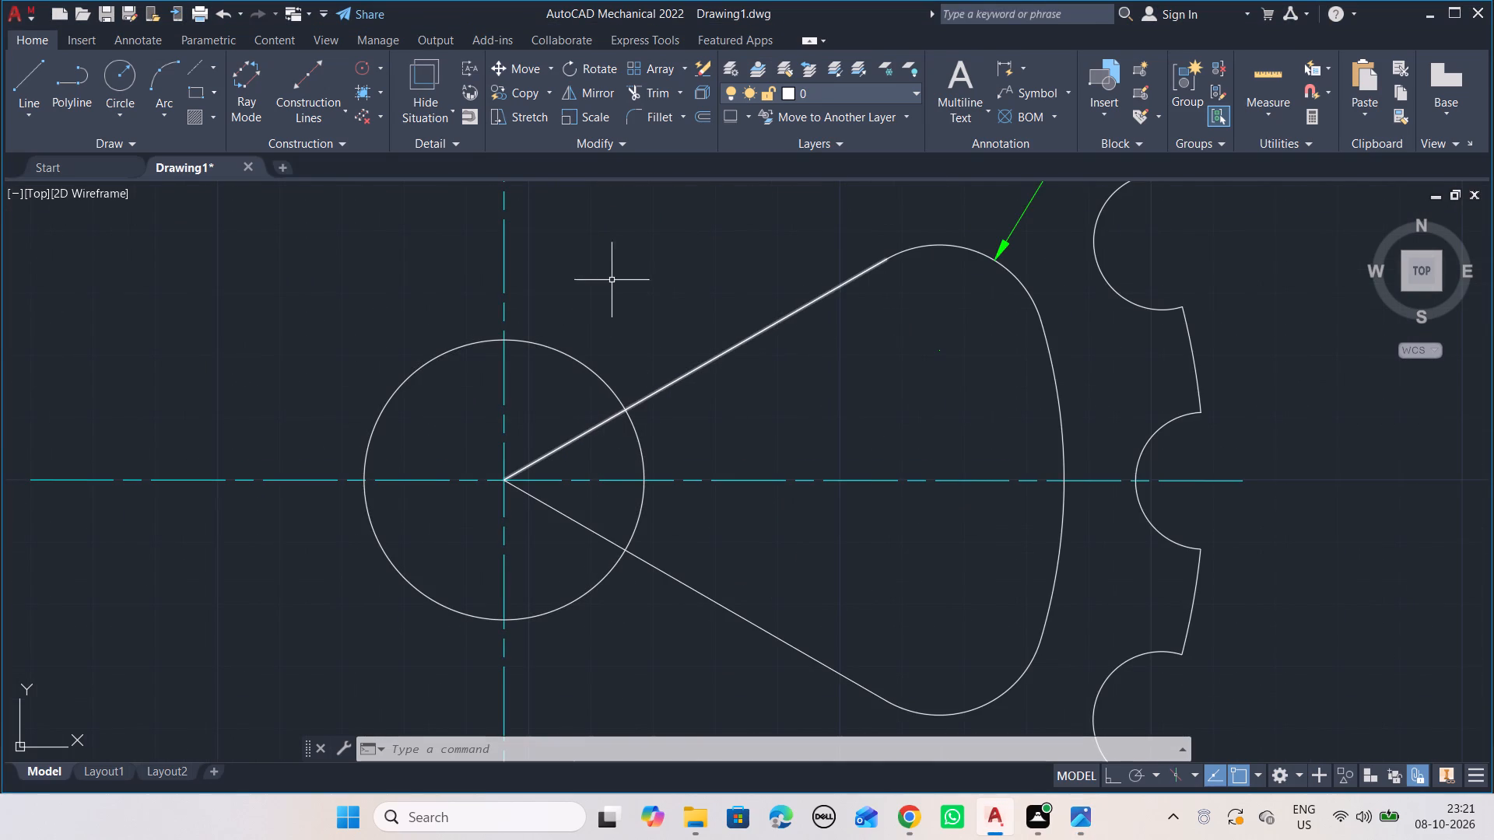
left_click(635, 98)
left_click_drag(588, 416, 591, 441)
left_click_drag(589, 518, 585, 542)
Fillet the corner between the upper 30° line and the centre circle at radius 17, without keeping a radius dimension.
left_click(650, 123)
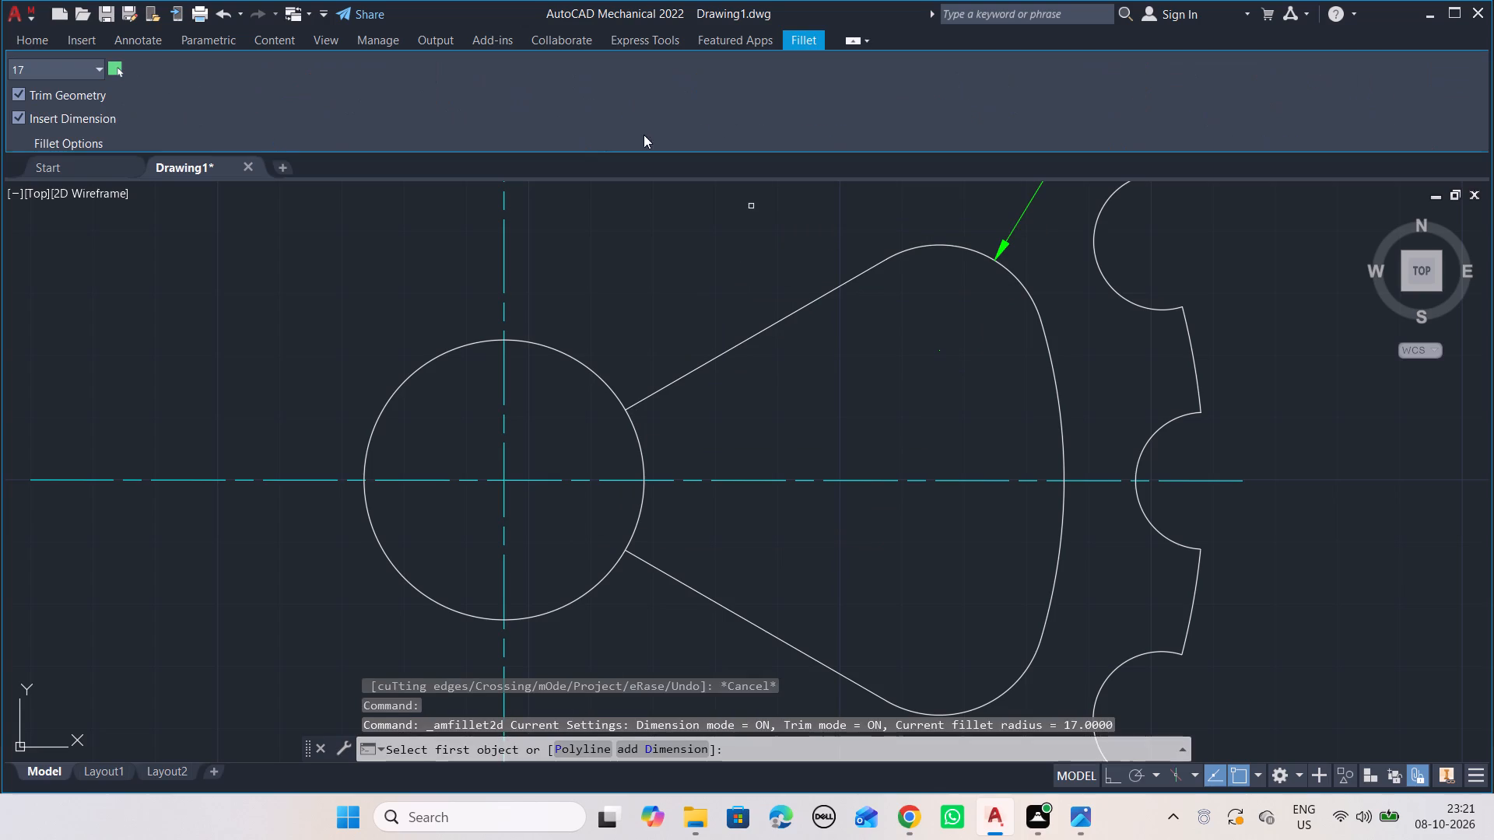
left_click(637, 433)
left_click(651, 398)
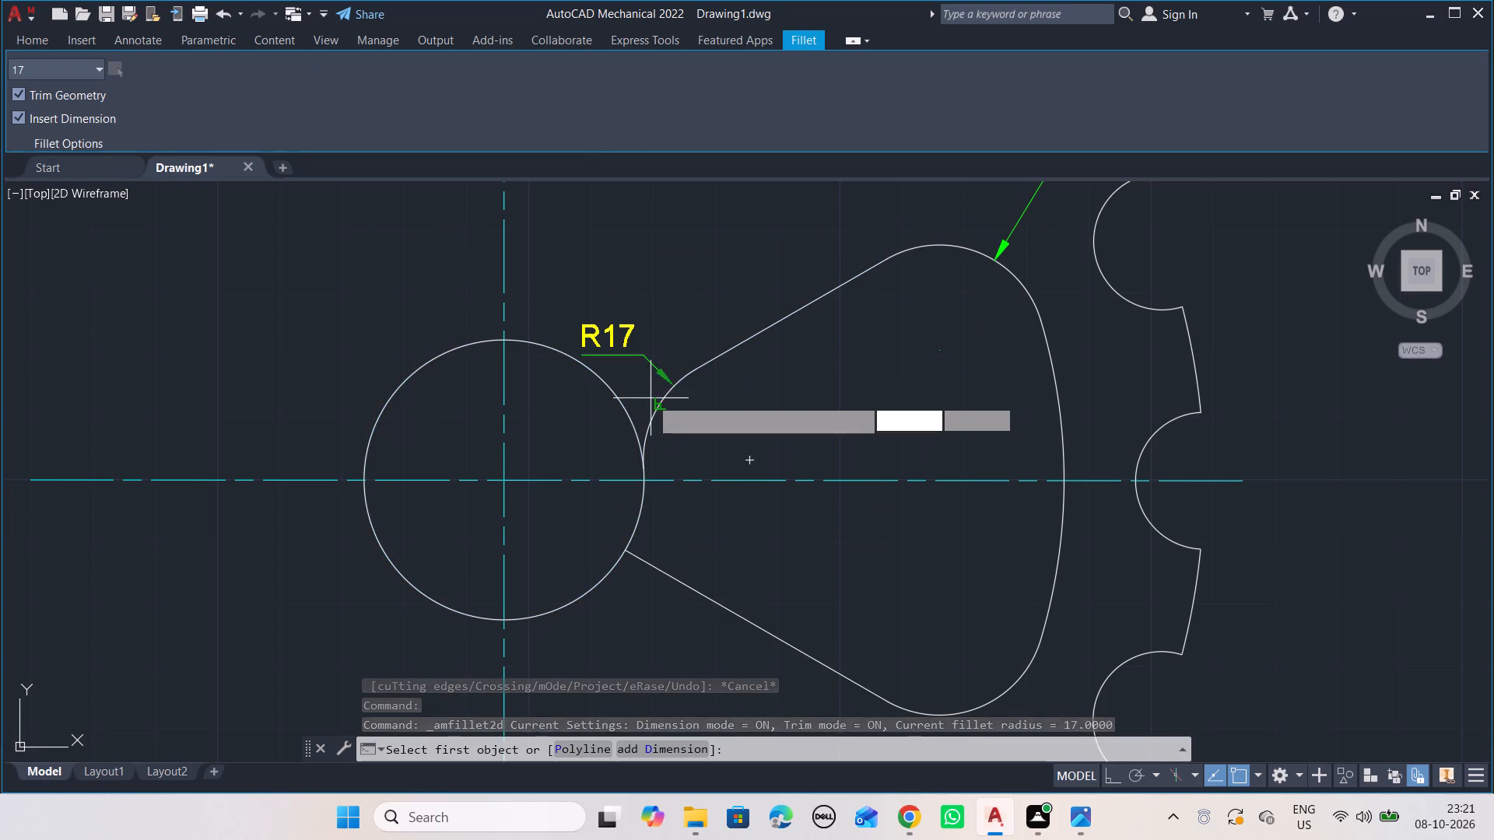
left_click(617, 365)
key("Escape")
Fillet the corner between the lower 30° line and the centre circle at radius 17, without keeping a radius dimension.
key("space")
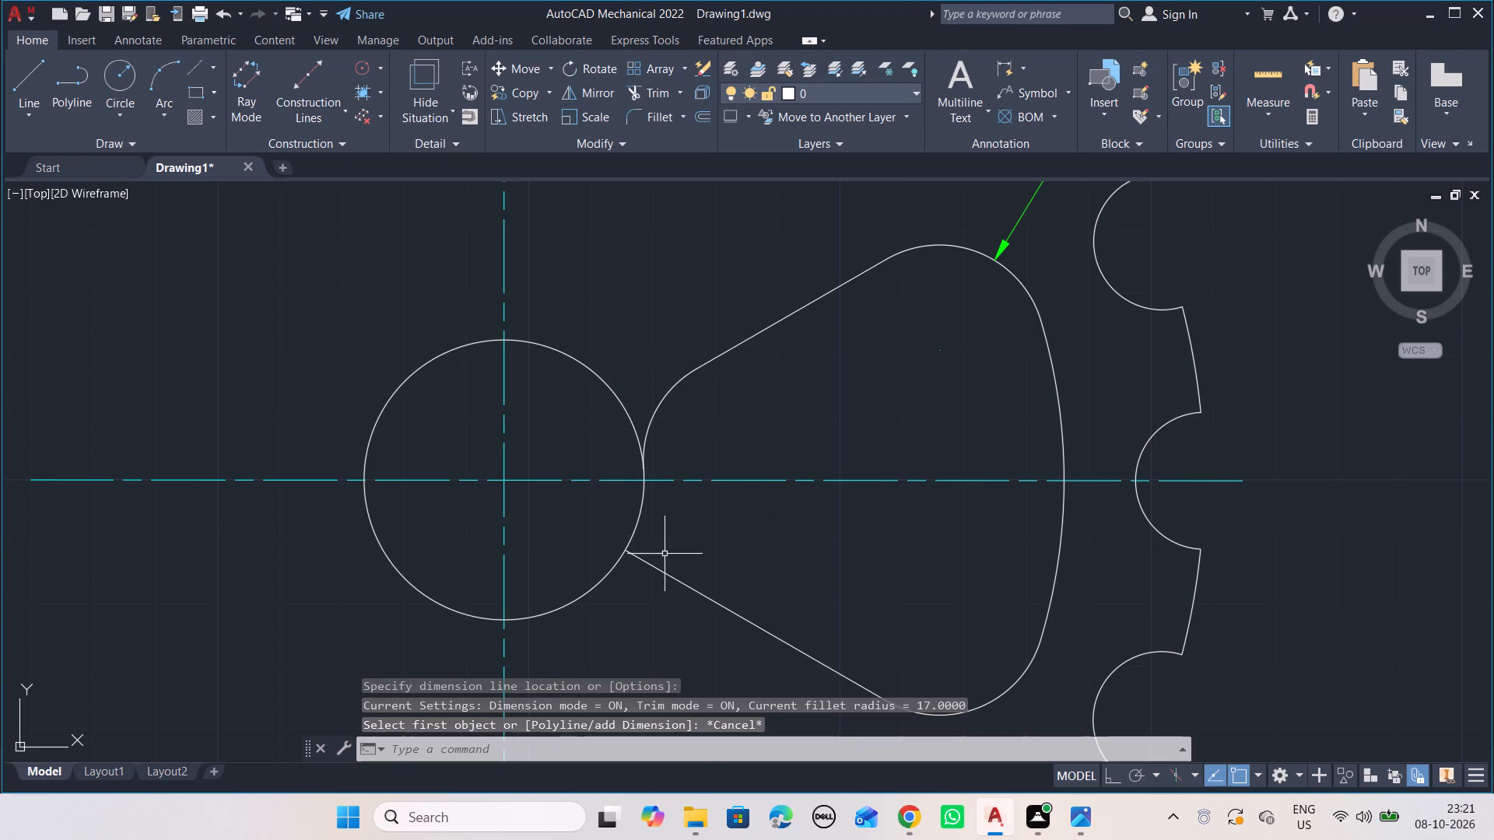
left_click(662, 569)
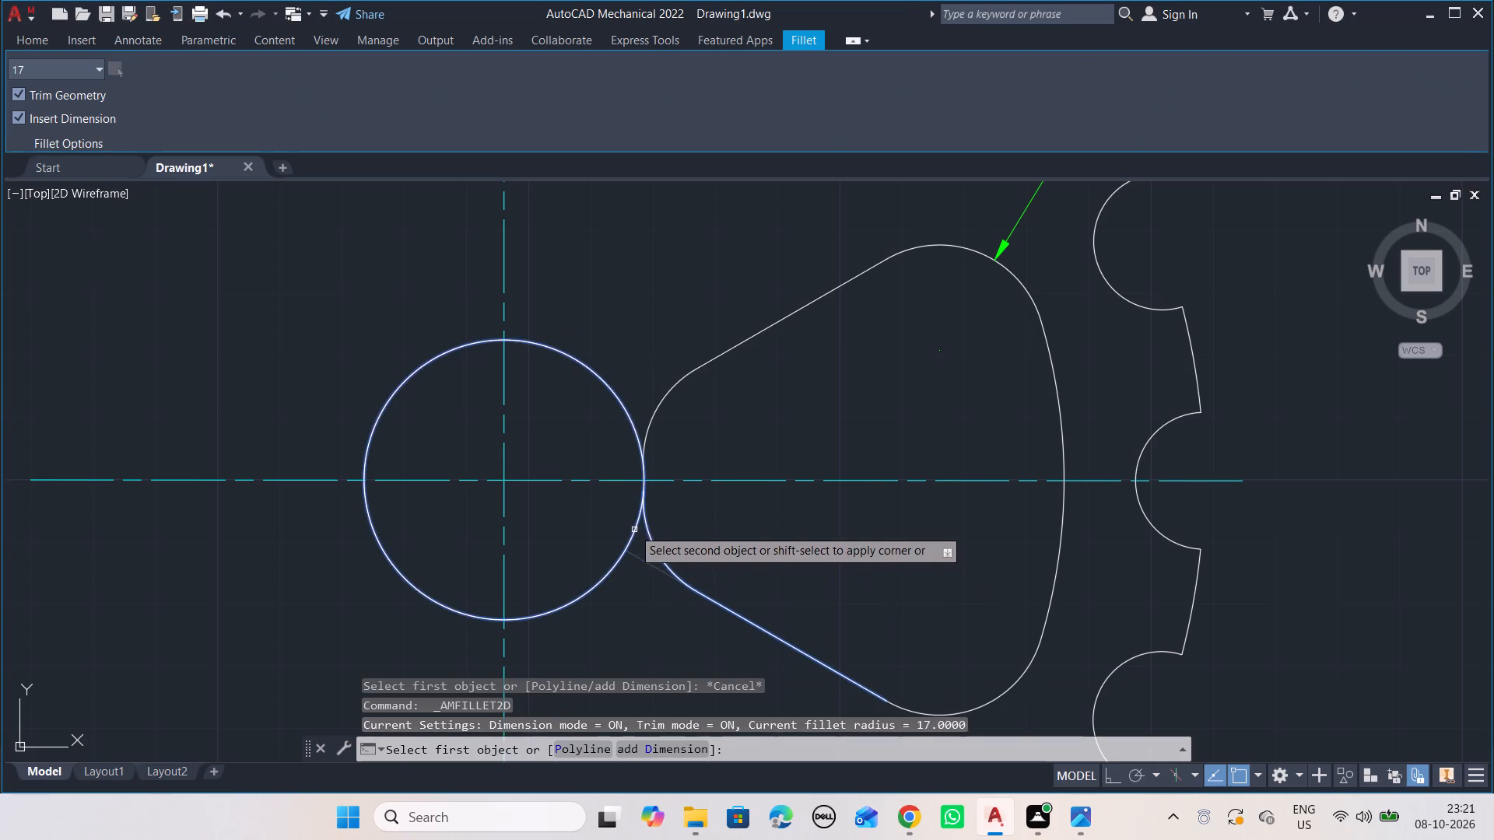
left_click(633, 528)
left_click(613, 394)
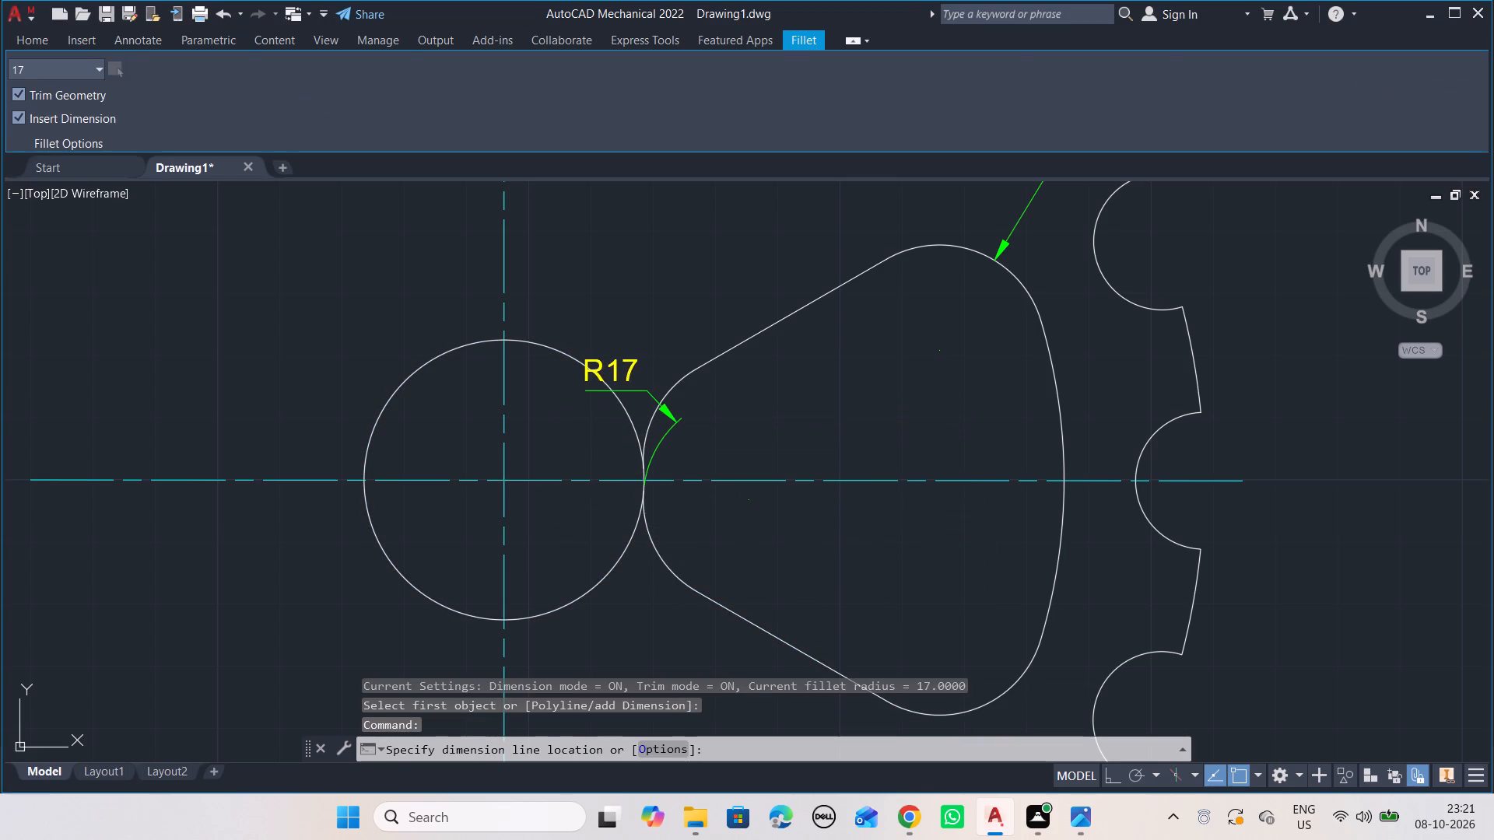
key("Escape")
key("Escape")
Move the R17 dimension text slightly farther from the cutout, keeping it outside the wheel.
scroll(658, 359, "down", 2)
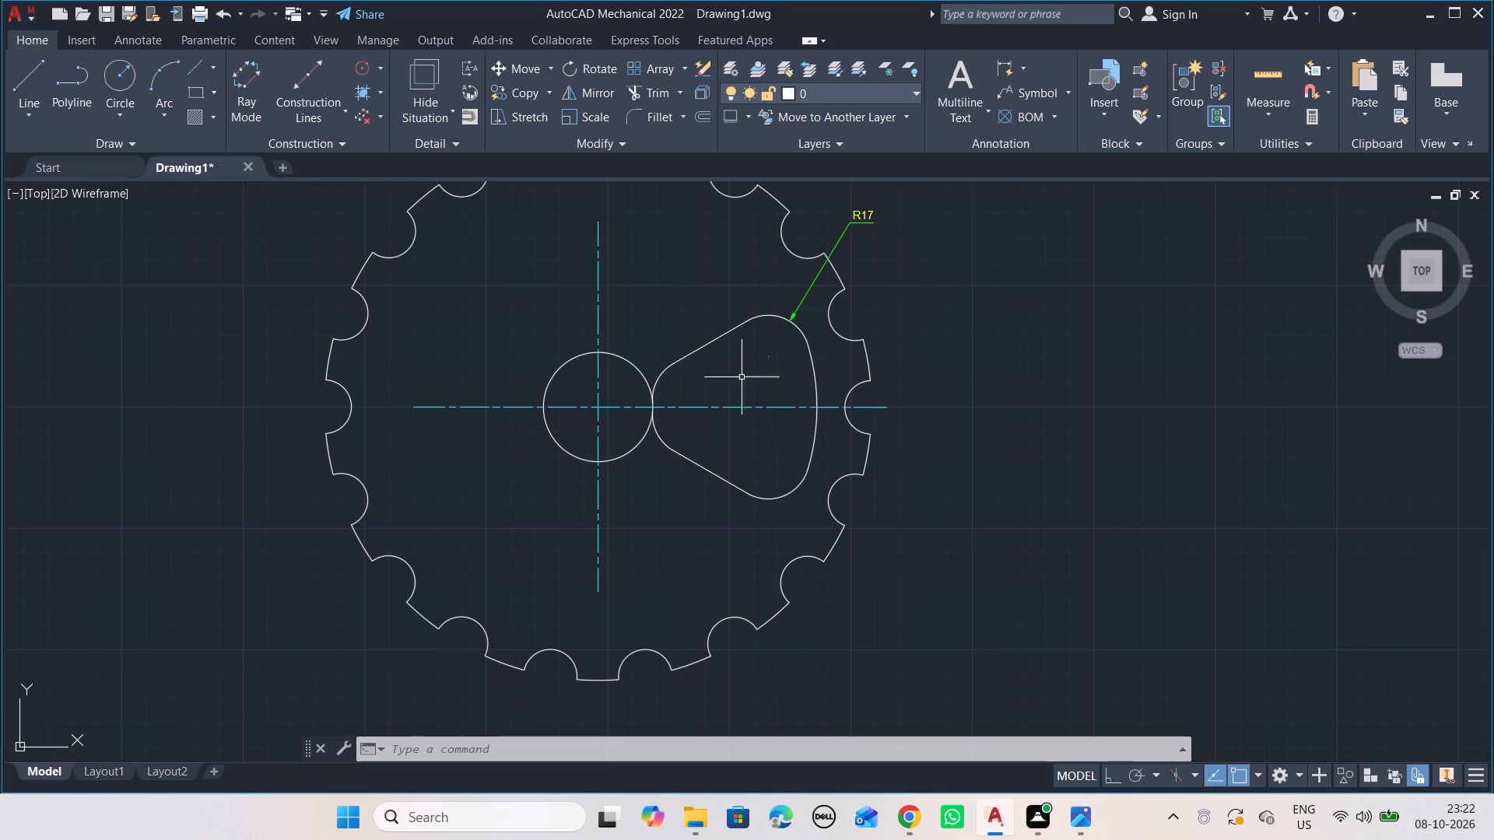
scroll(792, 392, "down", 1)
scroll(827, 270, "up", 1)
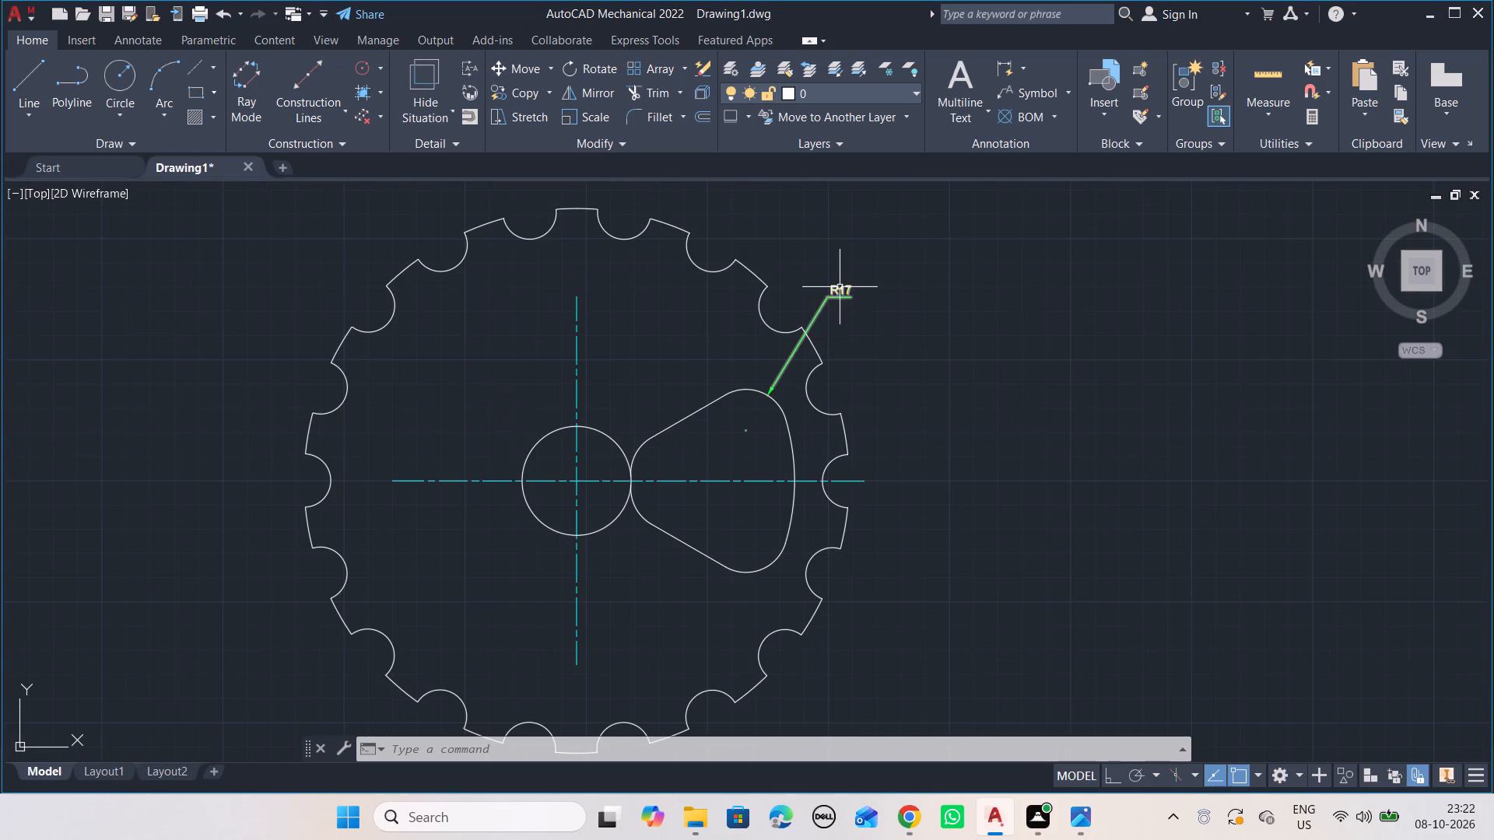
left_click(840, 287)
left_click(840, 299)
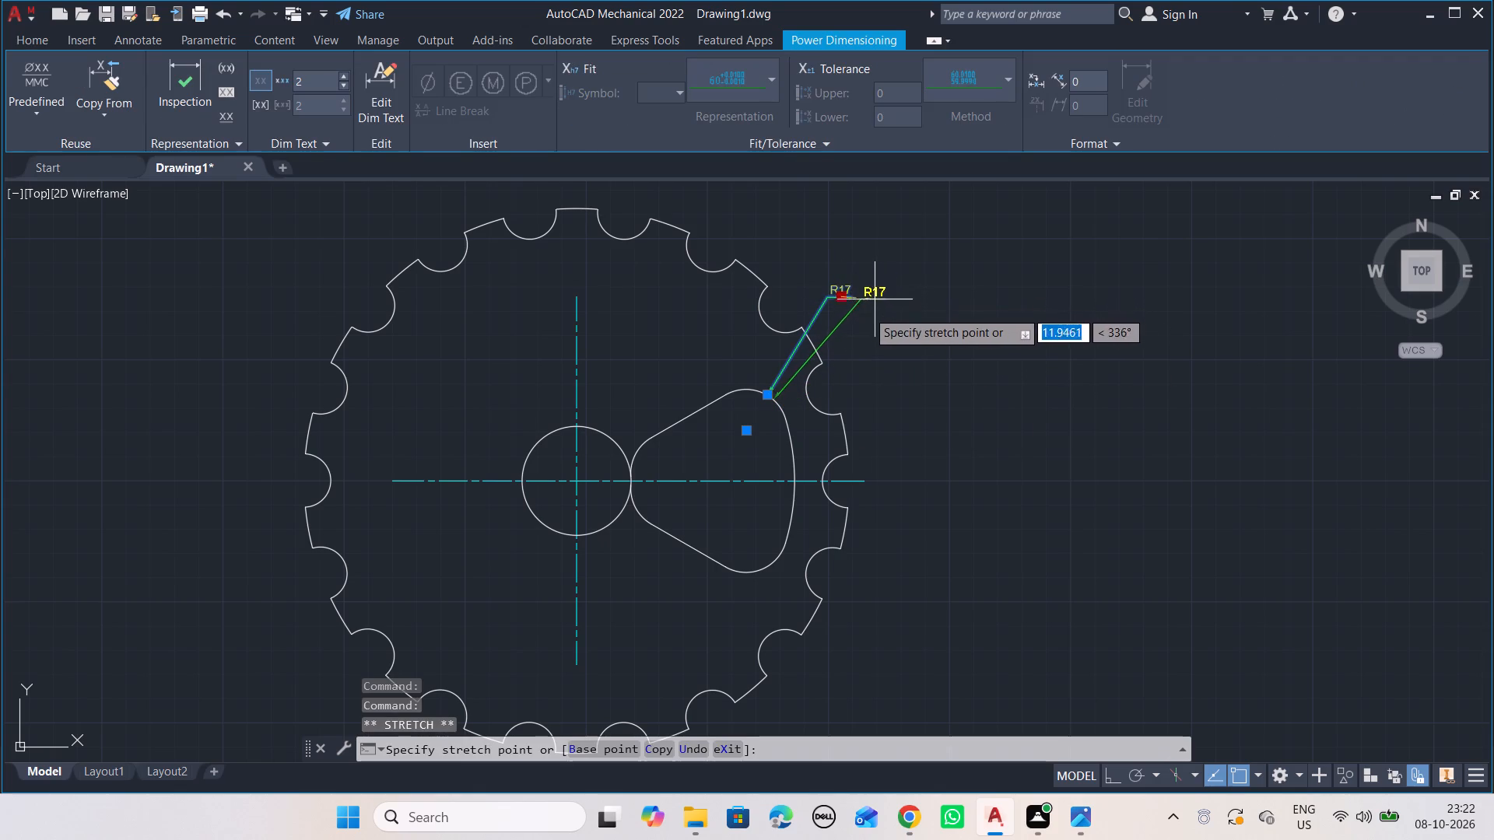
left_click(855, 320)
key("Escape")
Group all the lines, fillets and the outer arc of the cutout outline into one object.
scroll(903, 369, "down", 1)
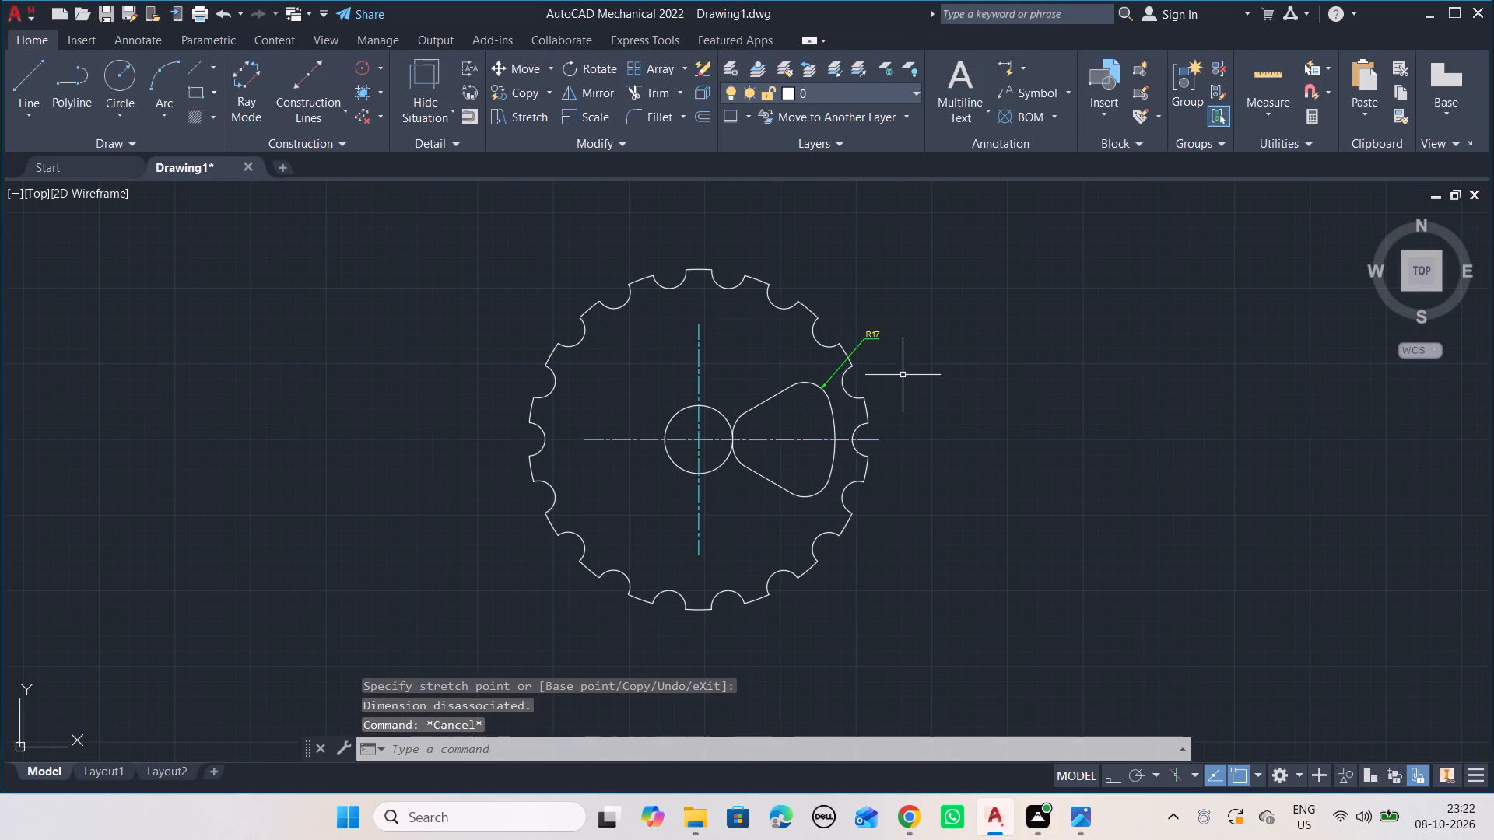
left_click(780, 423)
left_click(763, 390)
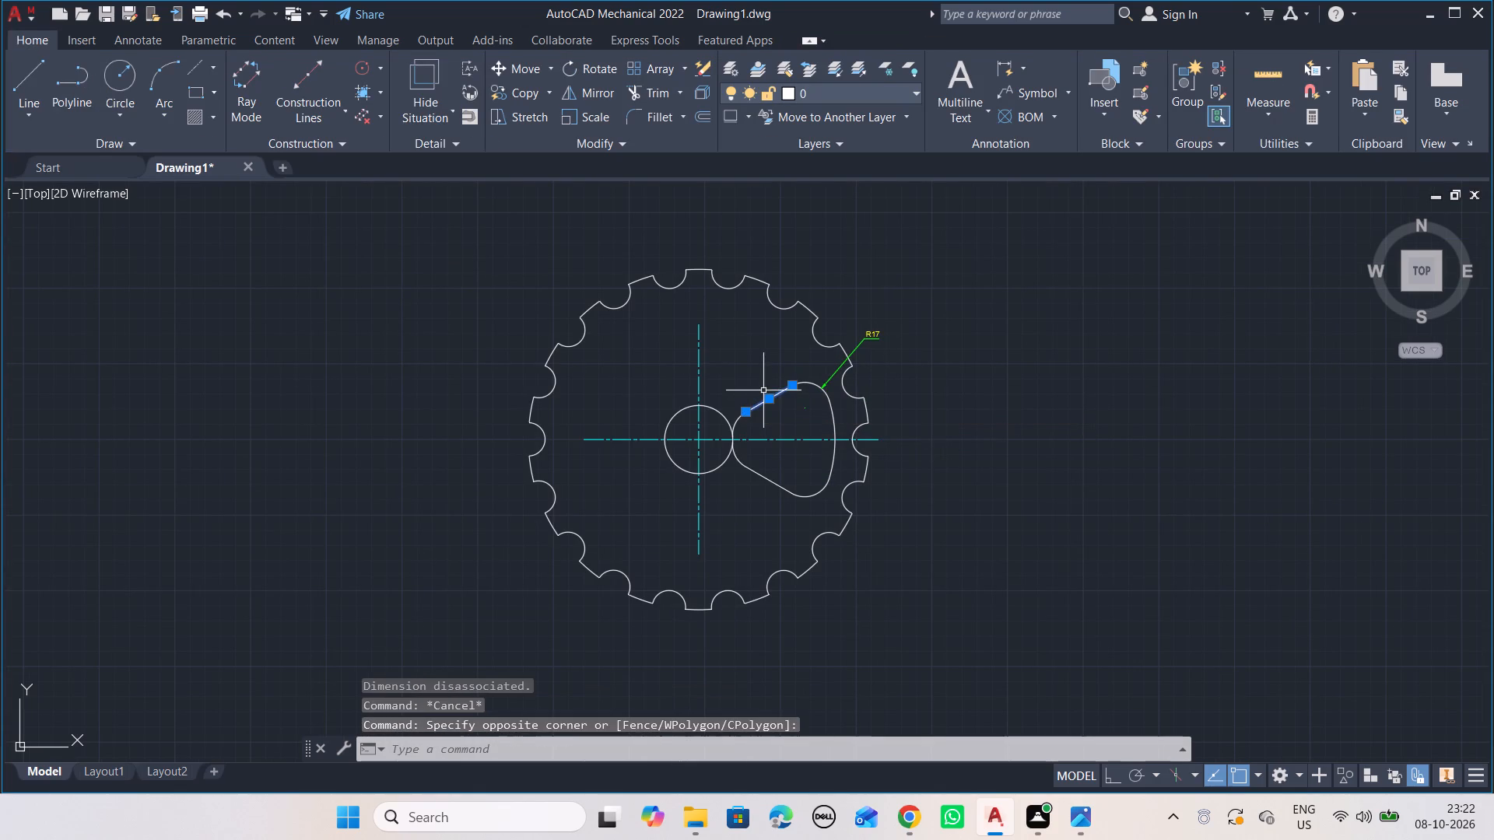
left_click(846, 419)
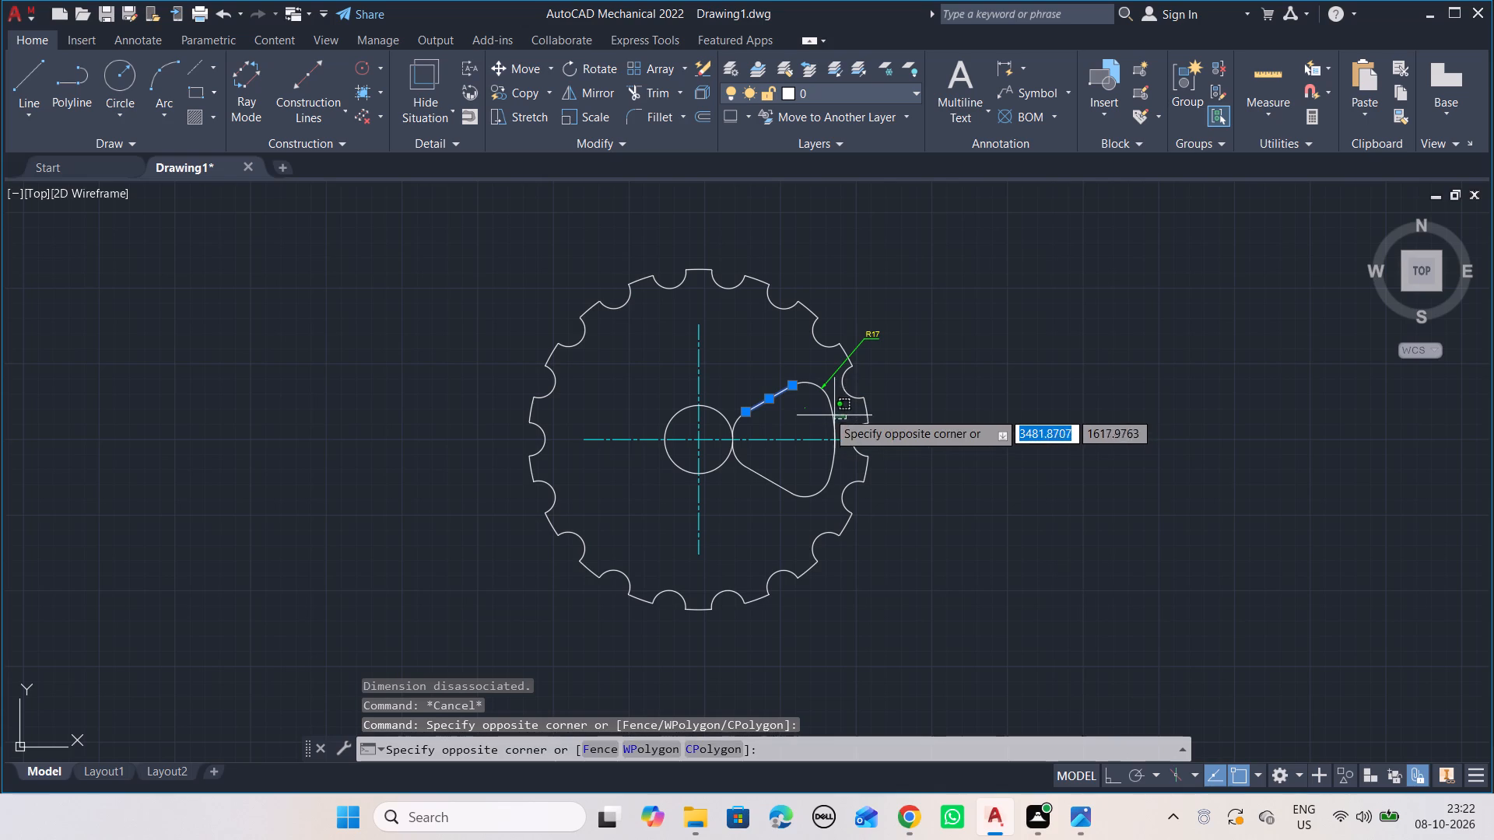
left_click(823, 408)
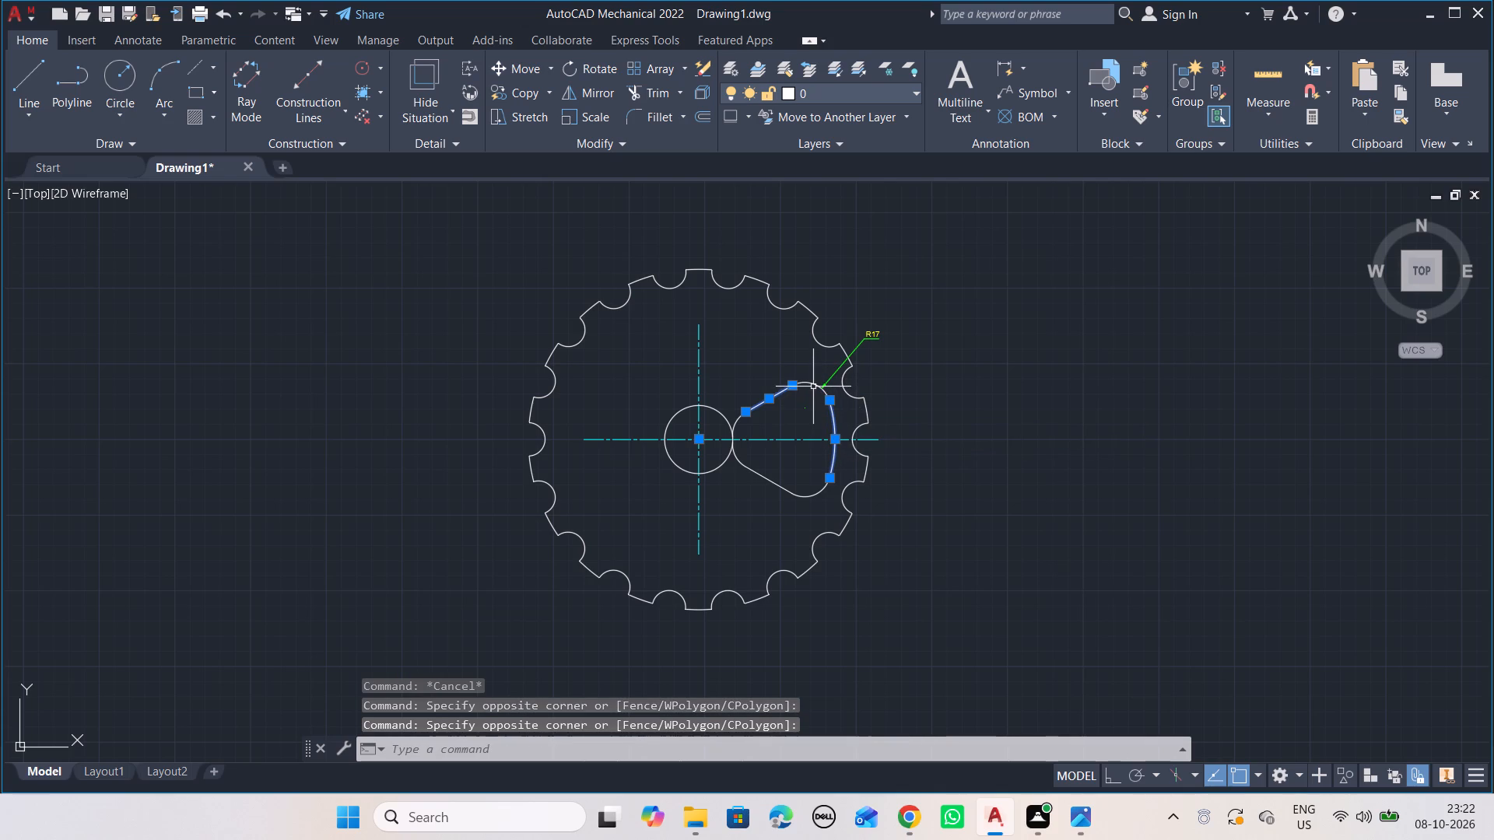
left_click(813, 387)
left_click(819, 520)
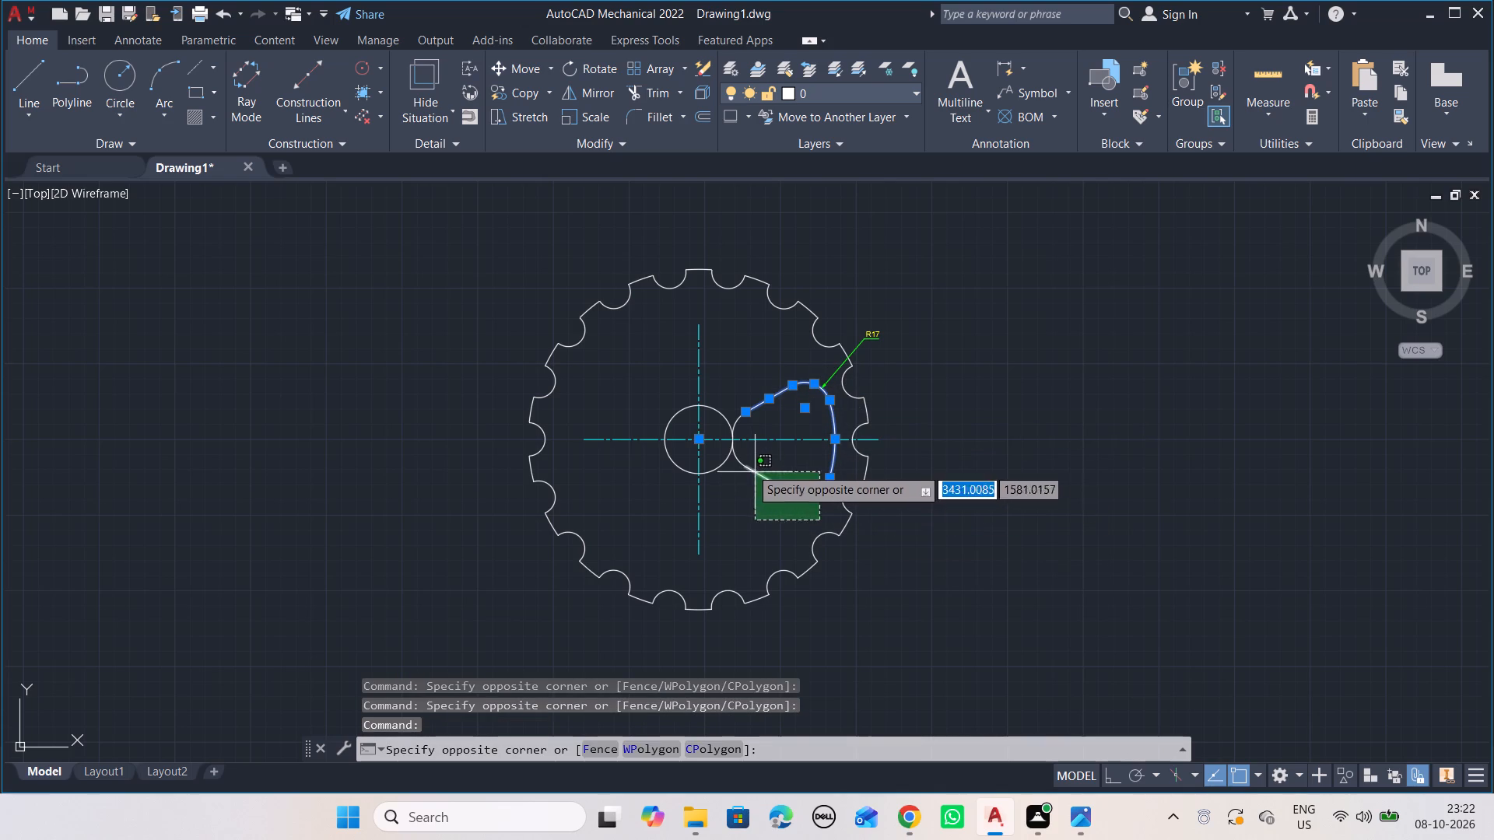
left_click(742, 457)
scroll(742, 447, "up", 3)
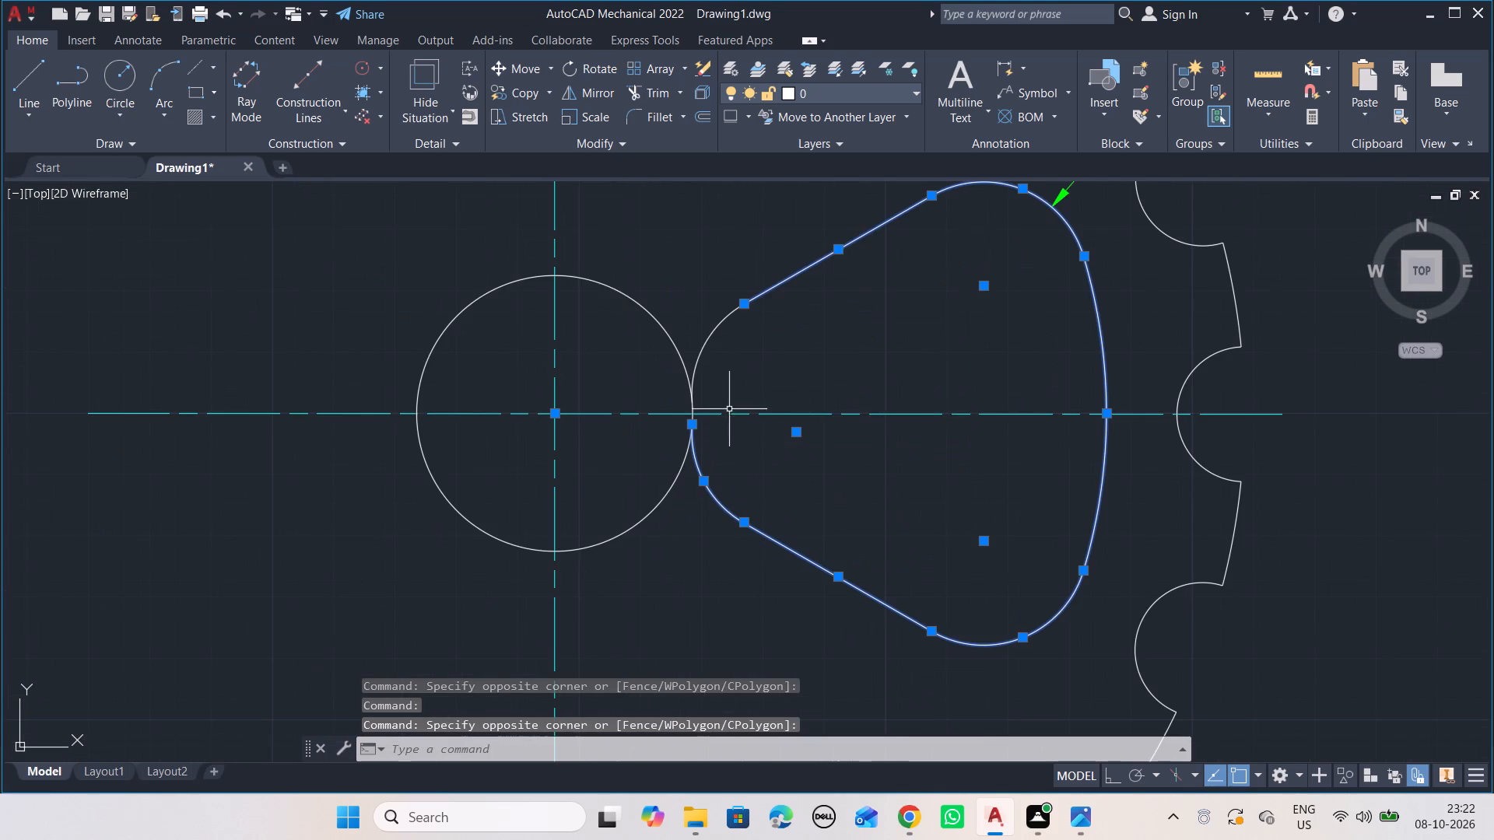
left_click(714, 332)
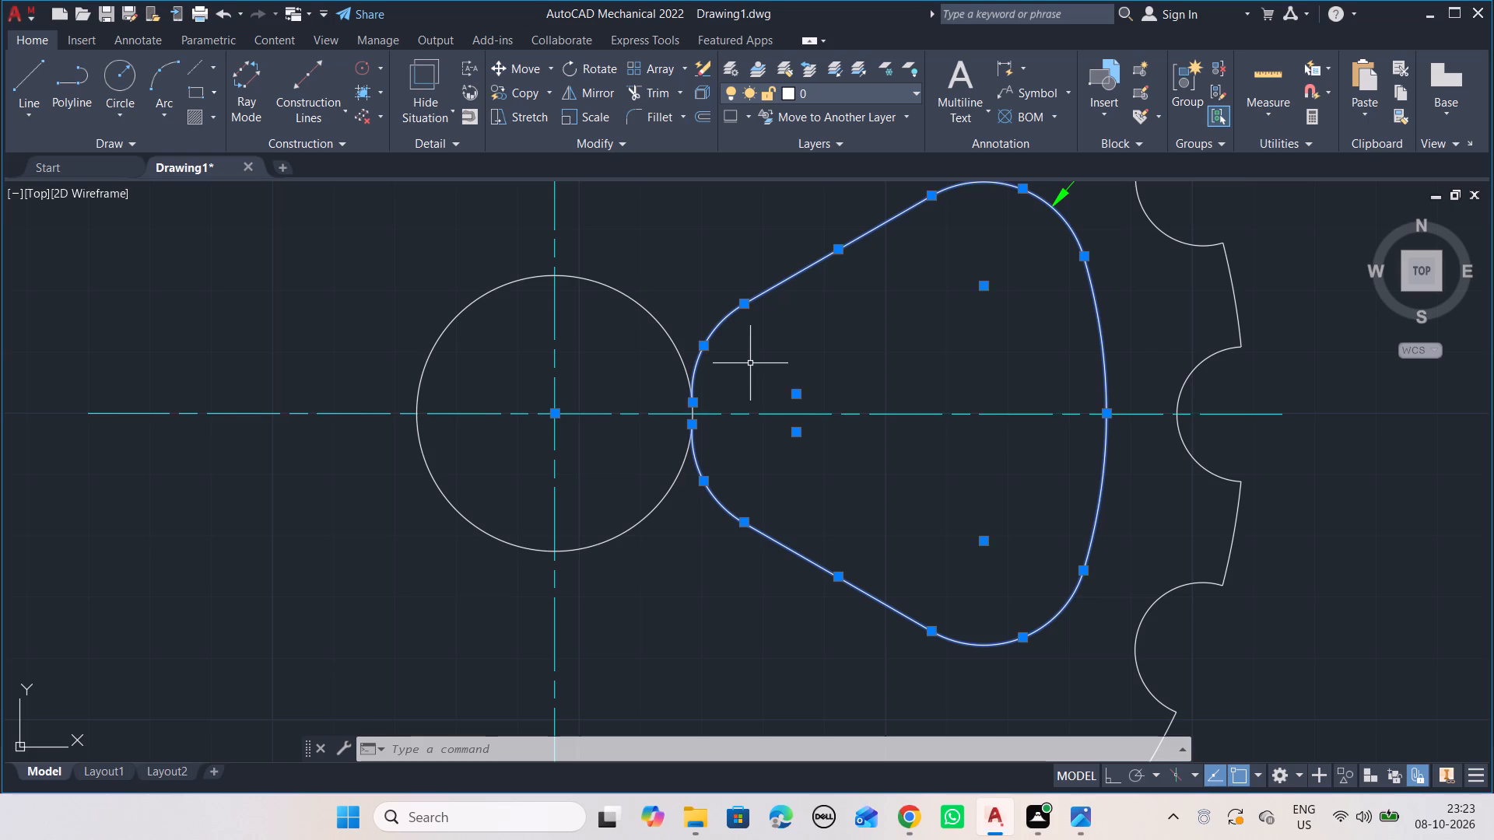
type("GROUP")
key("Return")
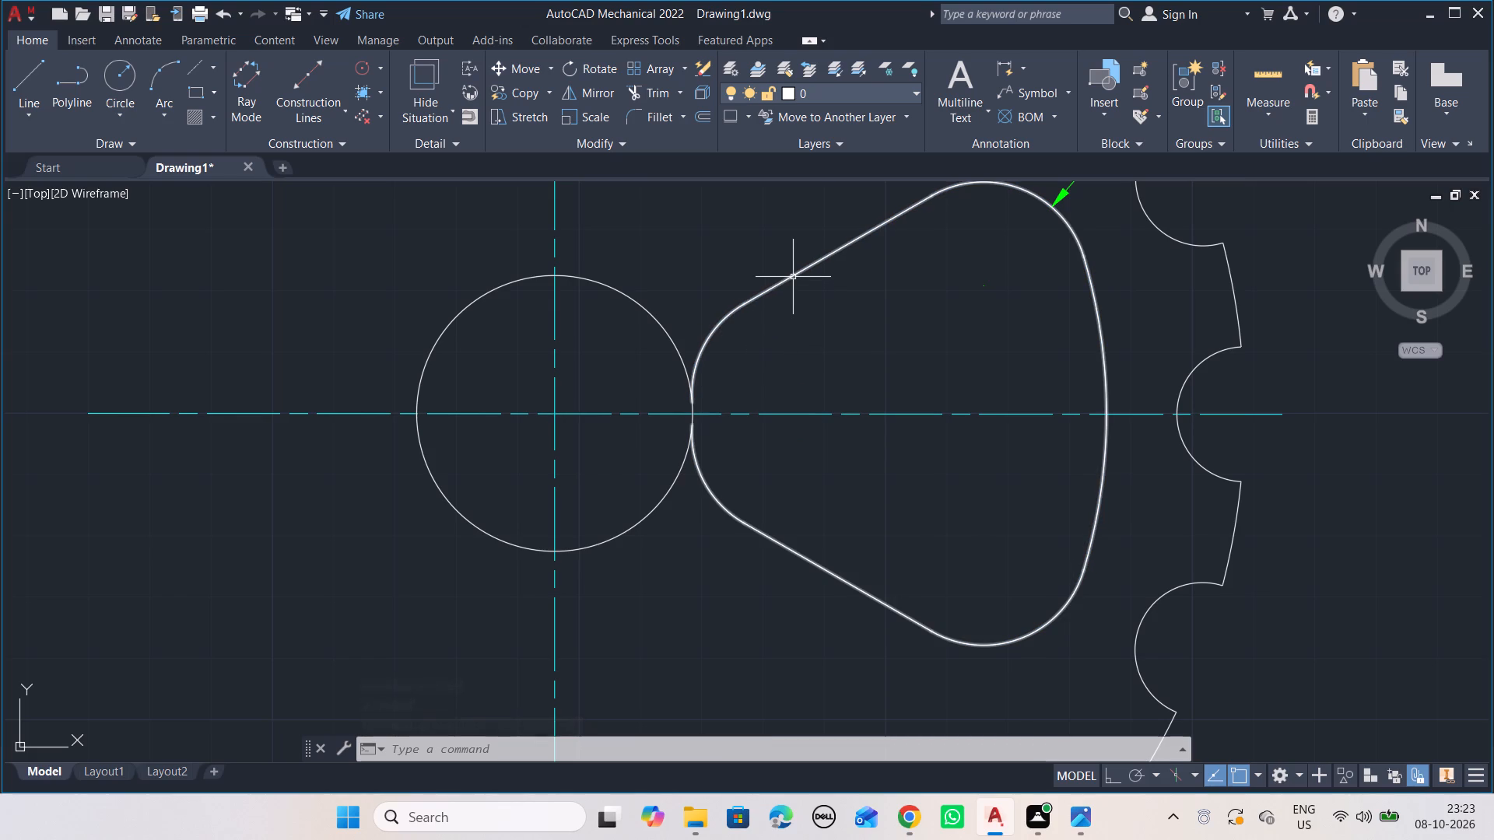
Create a polar array of the grouped cutout around the wheel's centre with 4 items over 360°.
scroll(700, 432, "up", 4)
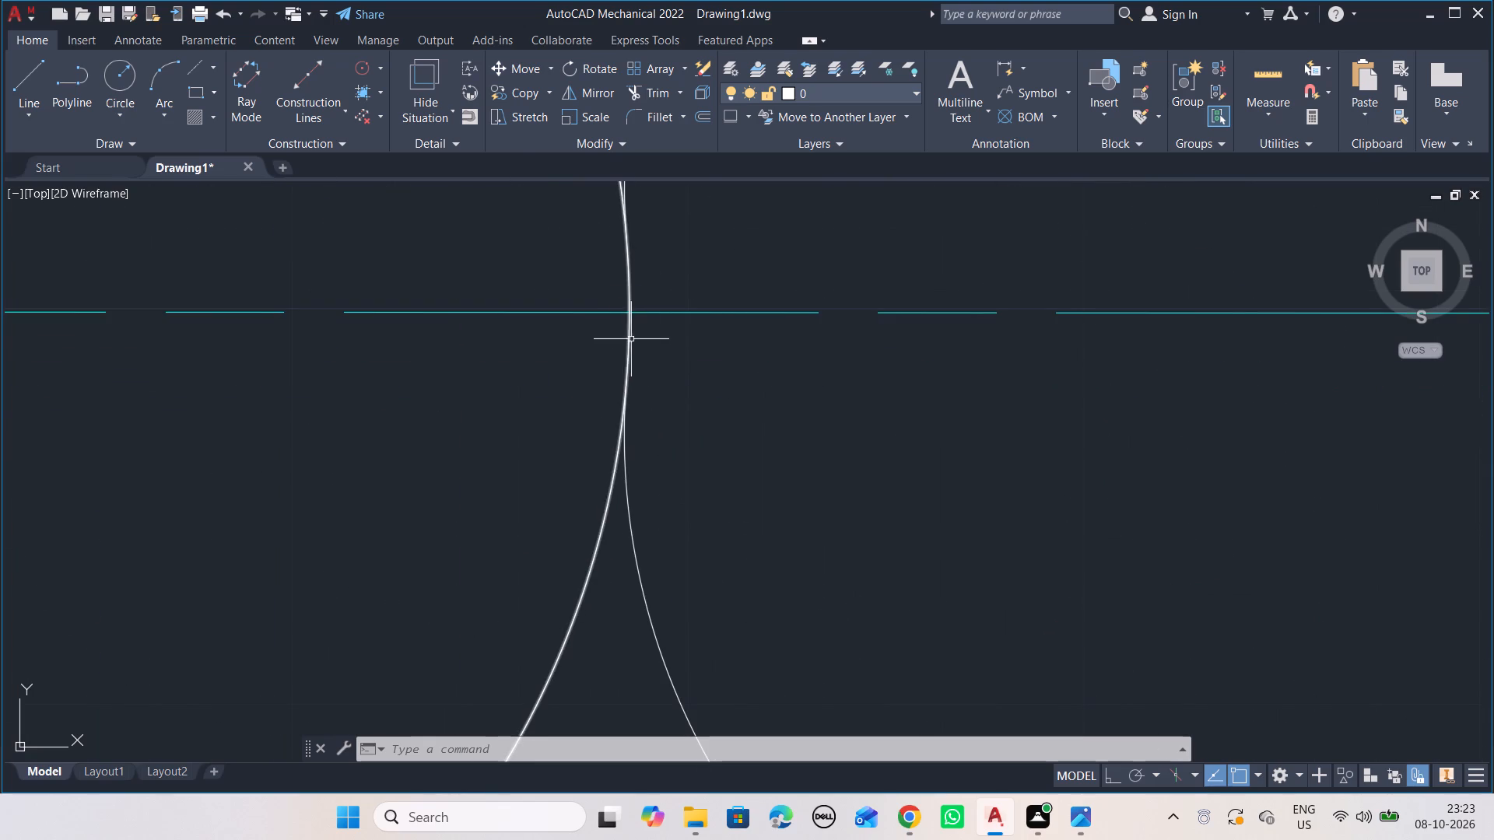
scroll(658, 350, "down", 4)
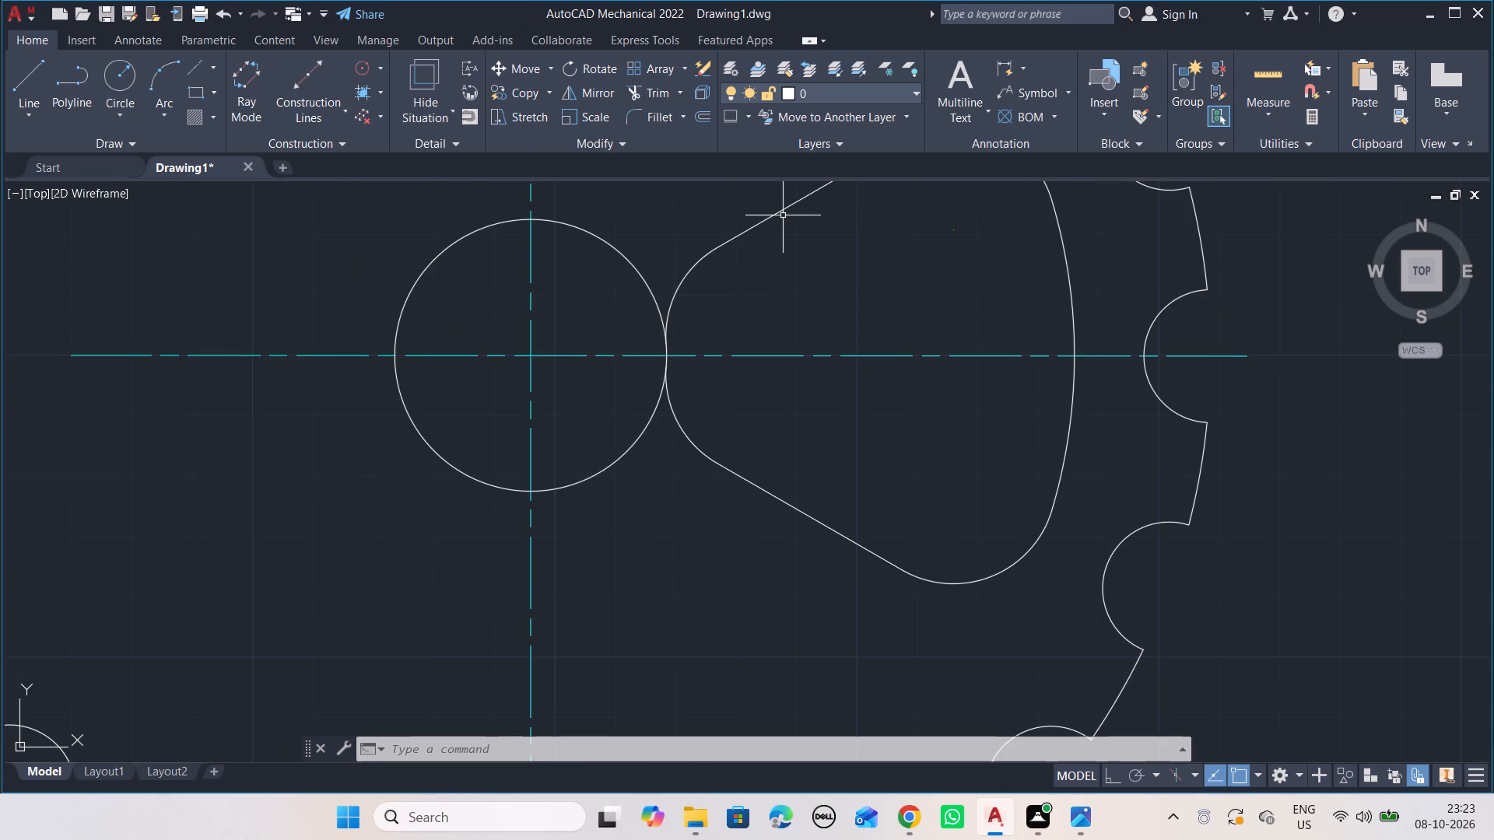
left_click(783, 211)
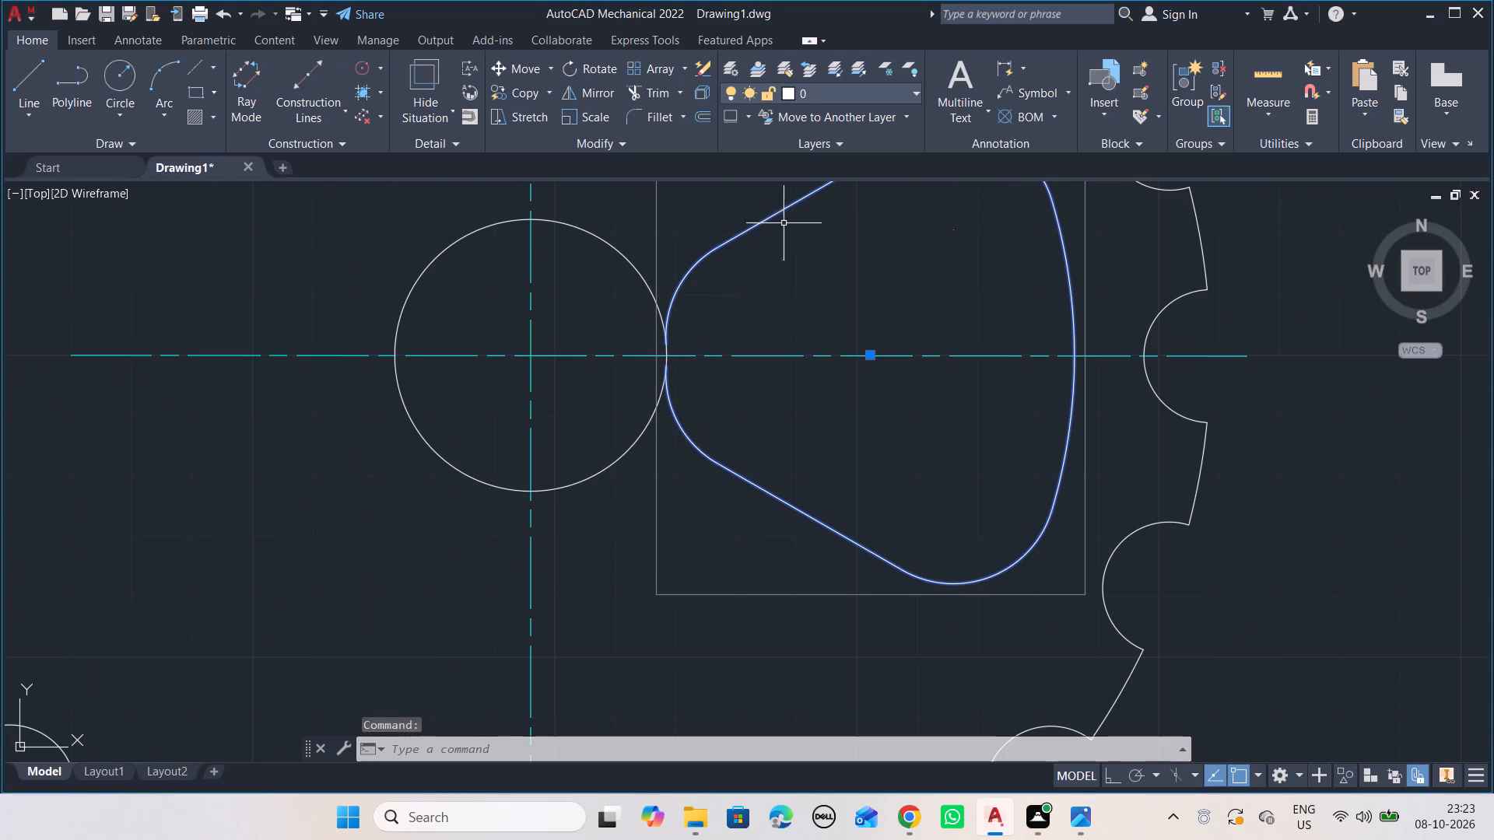
scroll(818, 356, "down", 2)
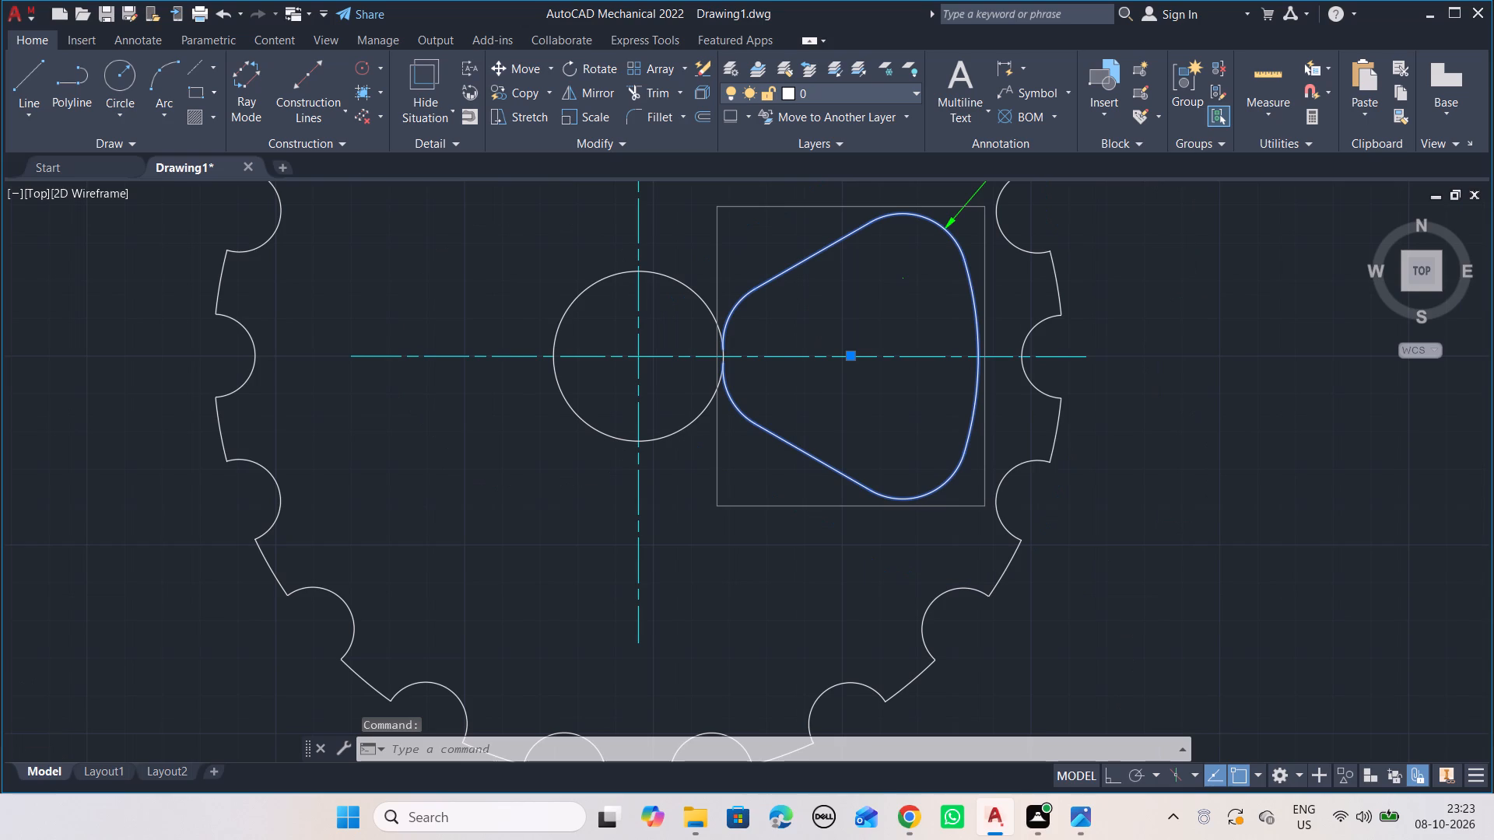
type("ARR")
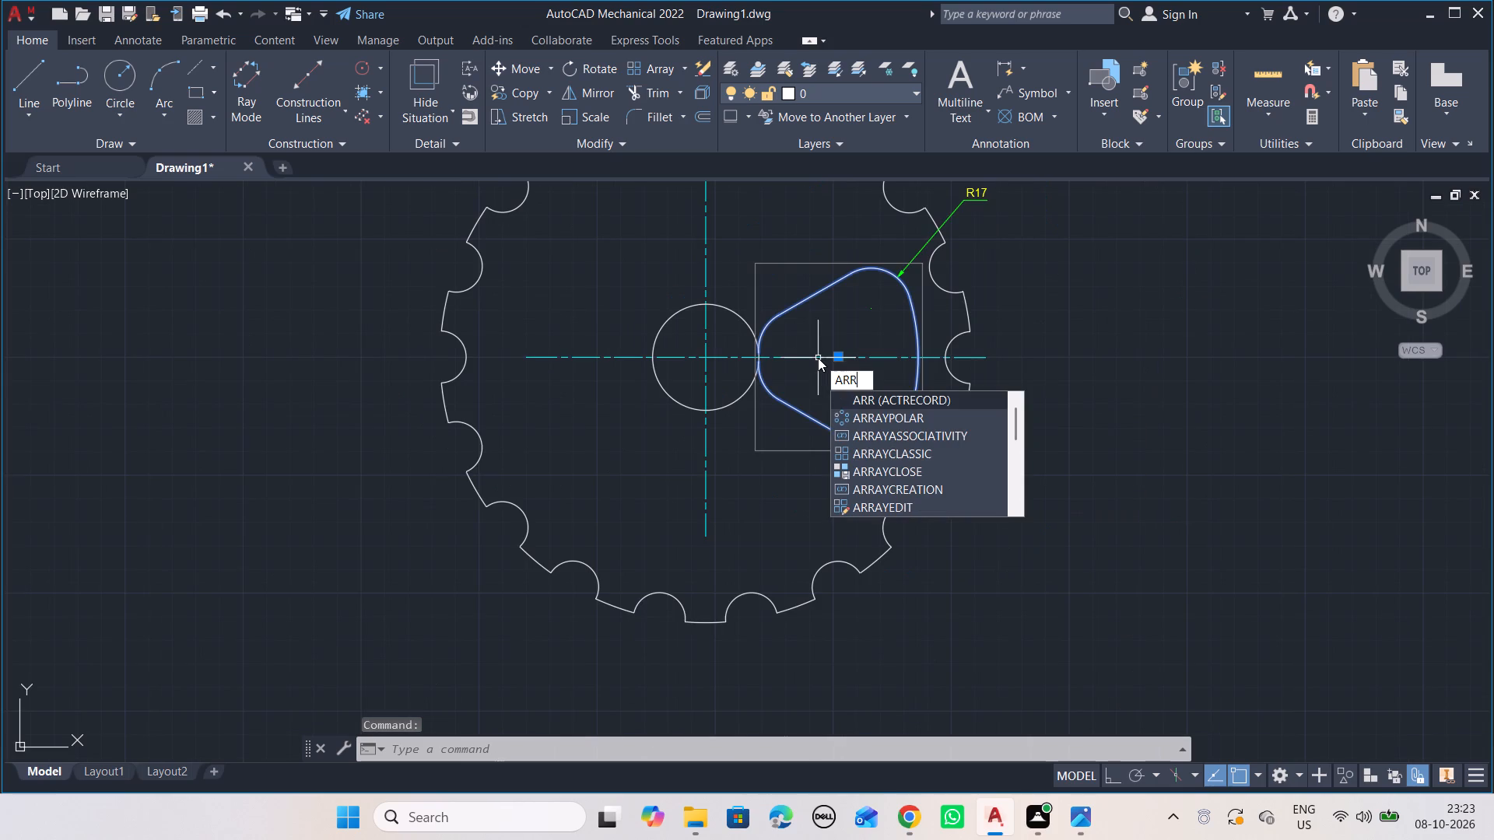
key("Down")
key("Return")
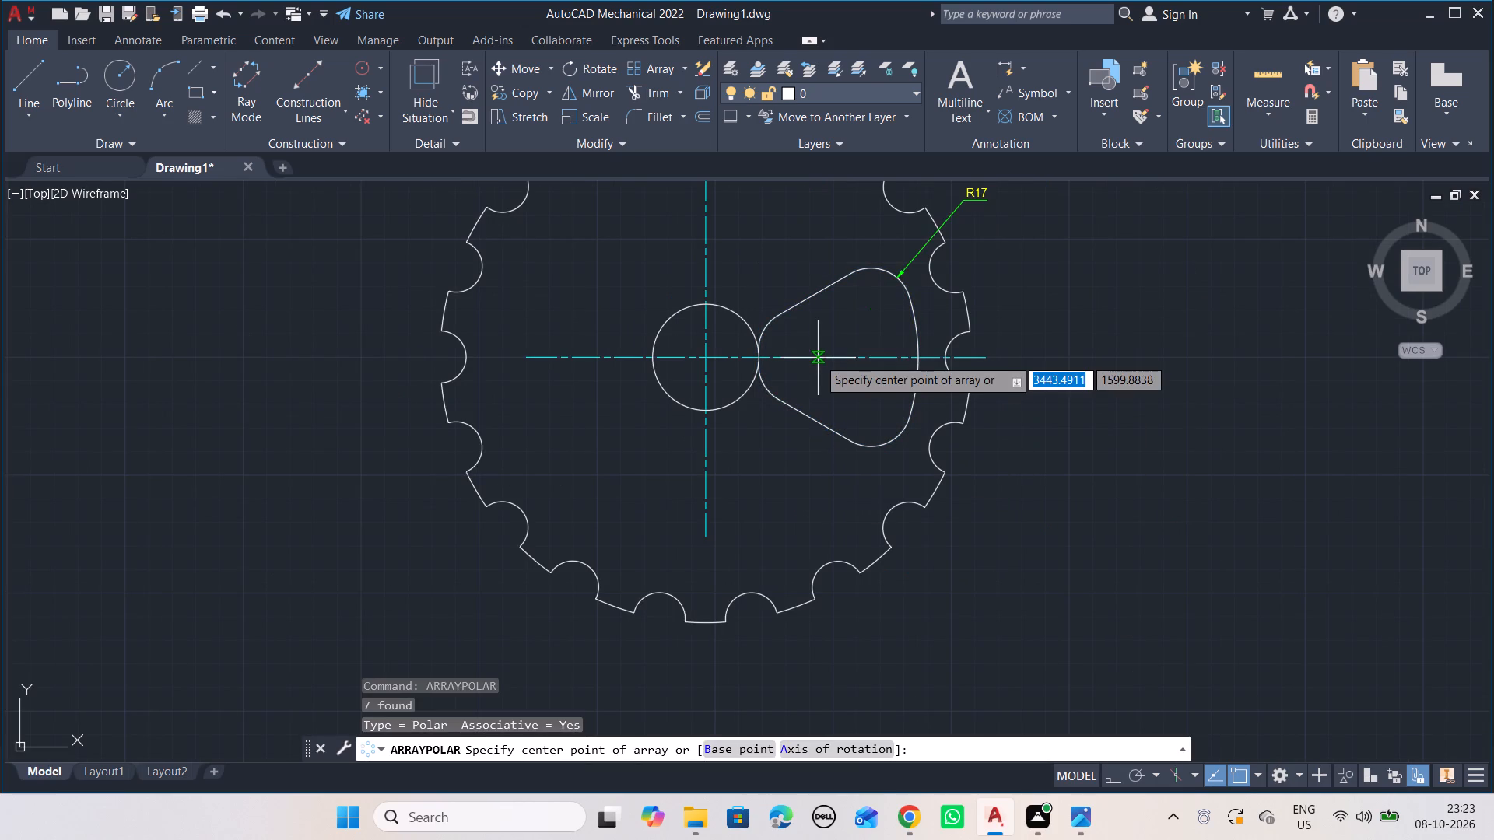
left_click(710, 353)
double_click(197, 65)
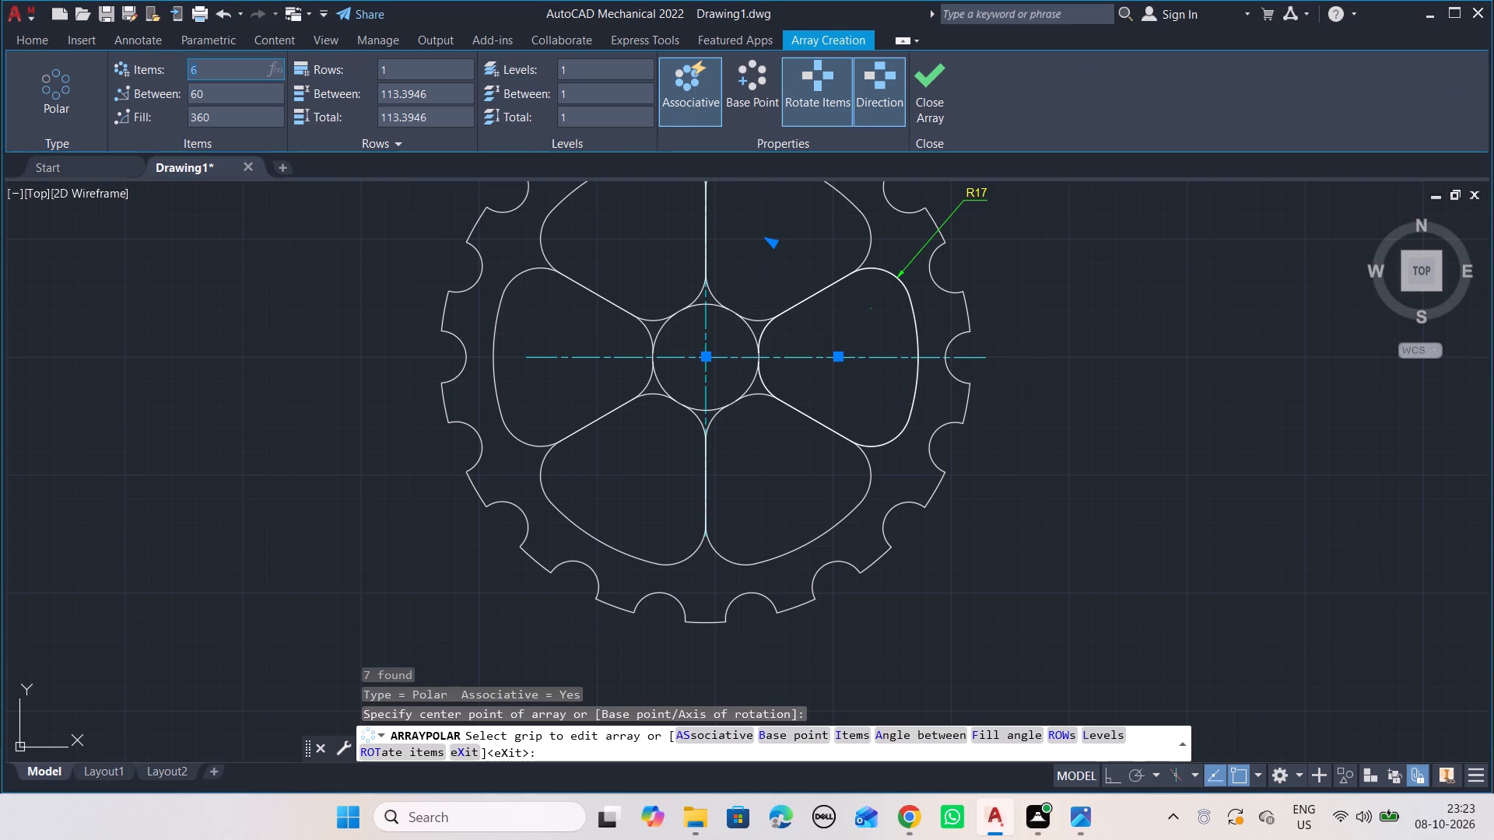
key("4")
key("Return")
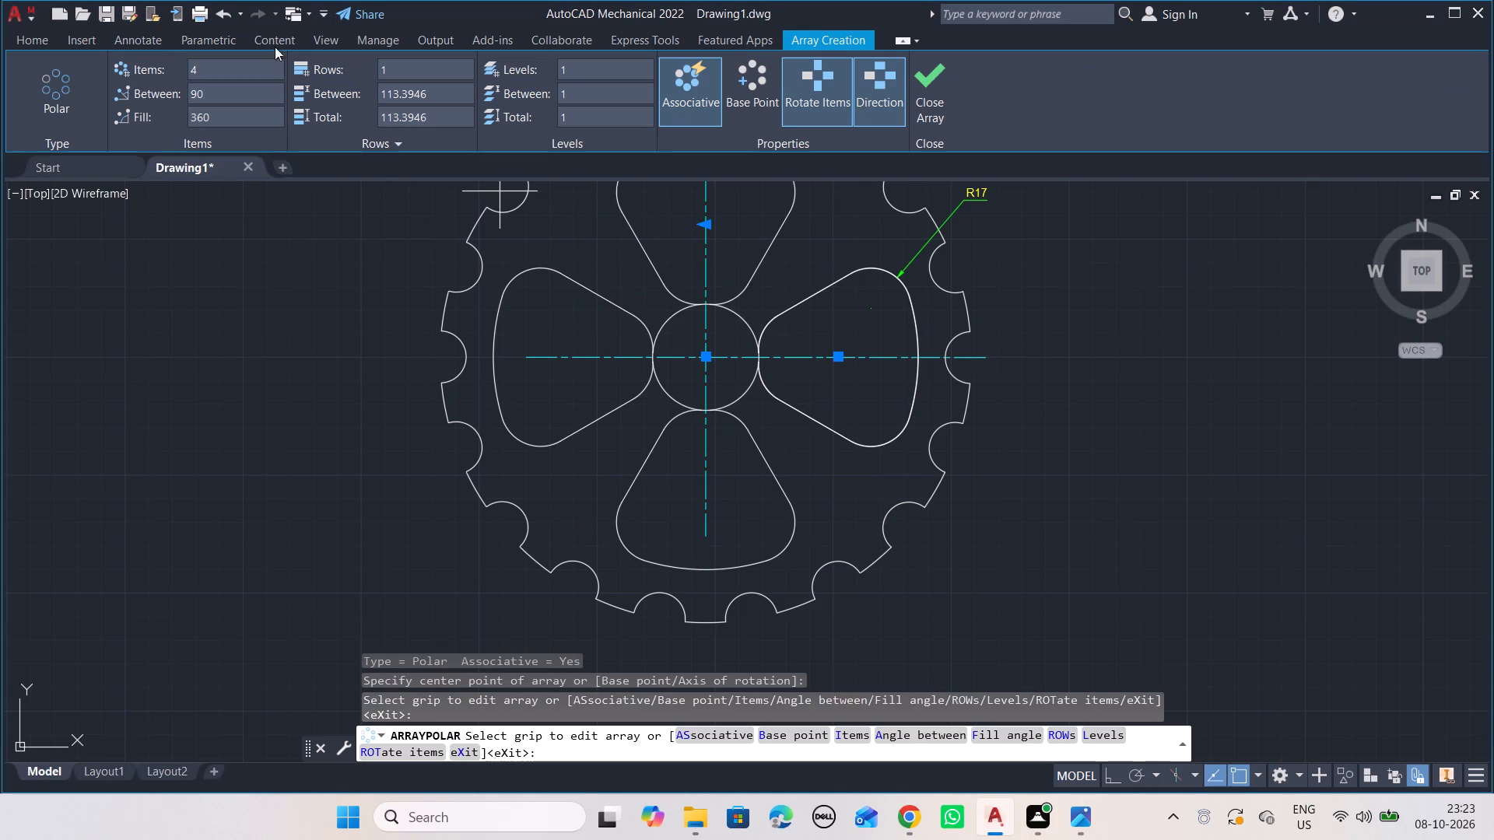
left_click(916, 76)
Draw a circle of about 90 radius from the wheel's centre to the outer arc of the cutouts.
scroll(935, 240, "down", 2)
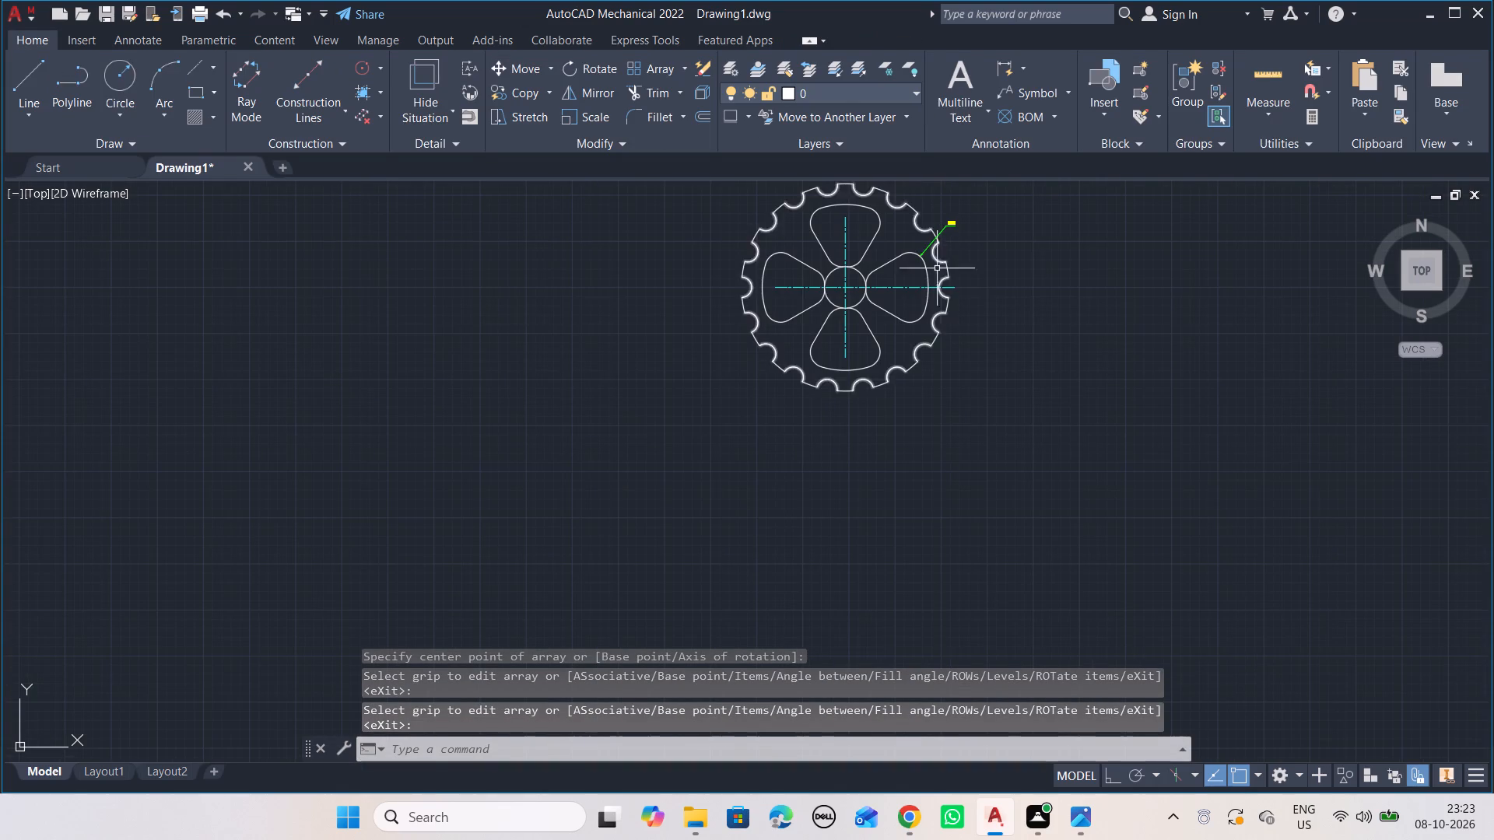
left_click(108, 75)
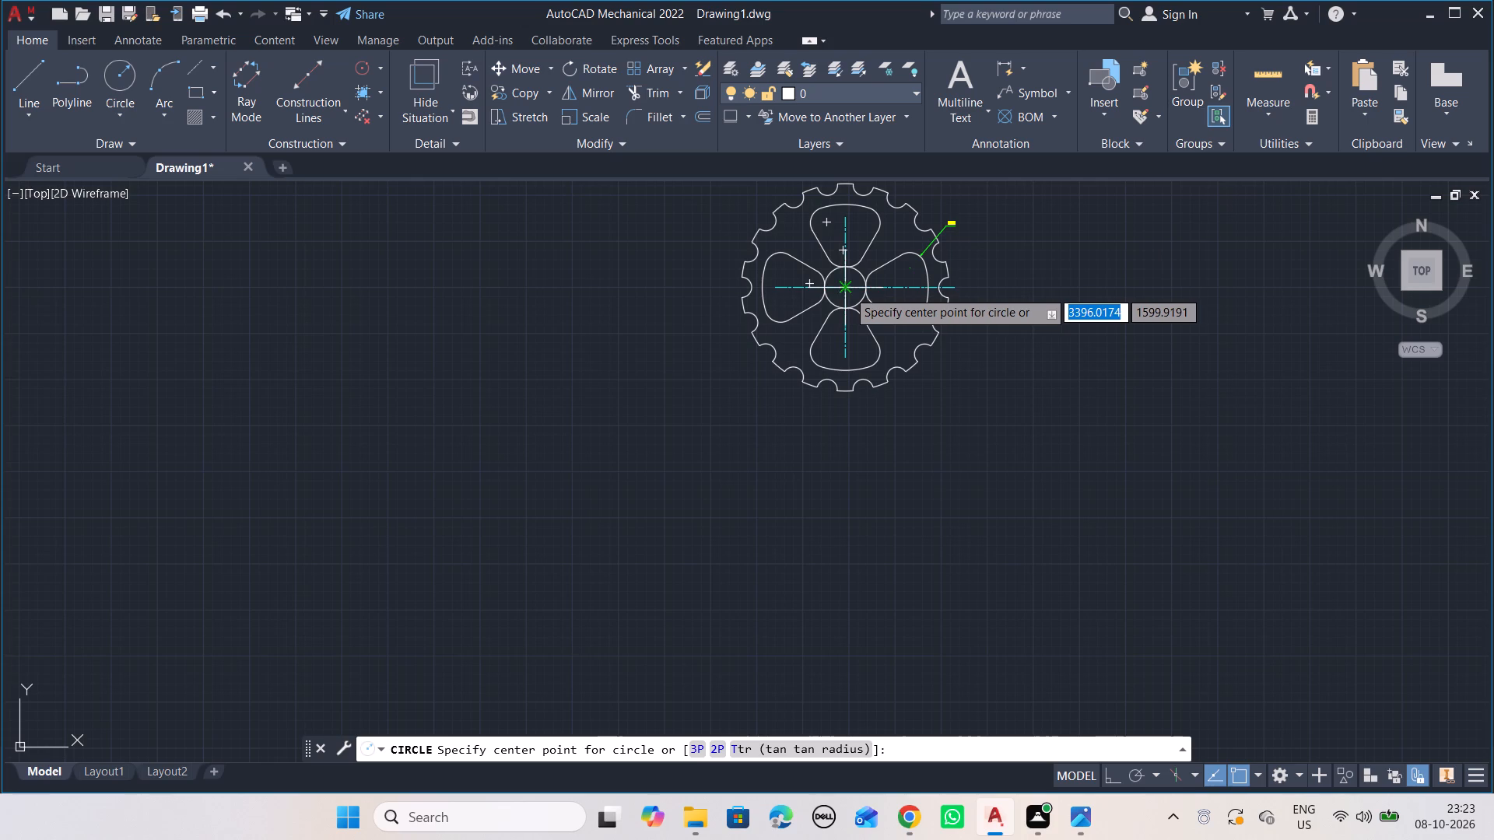
left_click(847, 290)
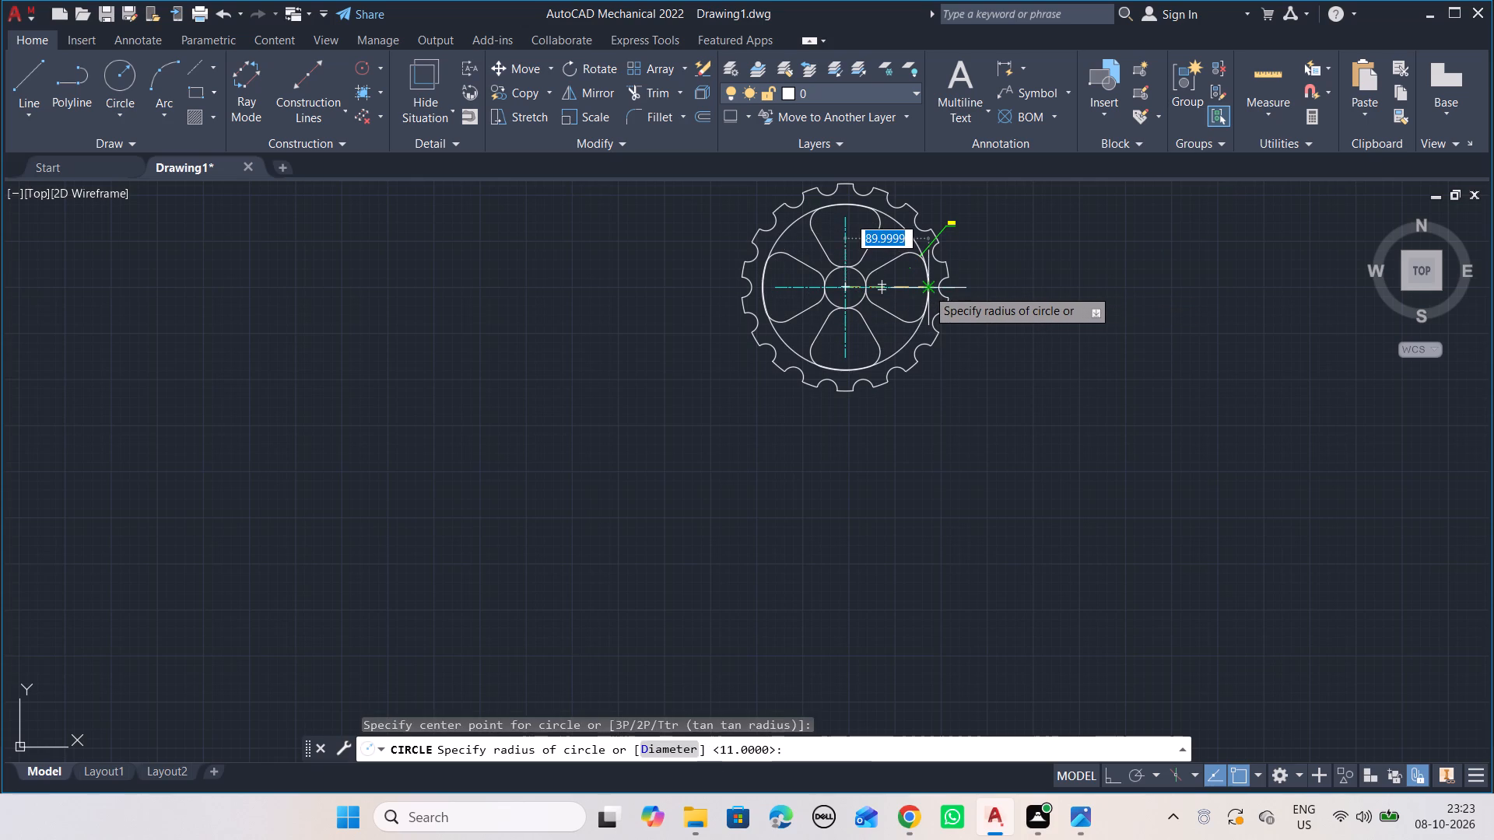
left_click(927, 289)
key("Escape")
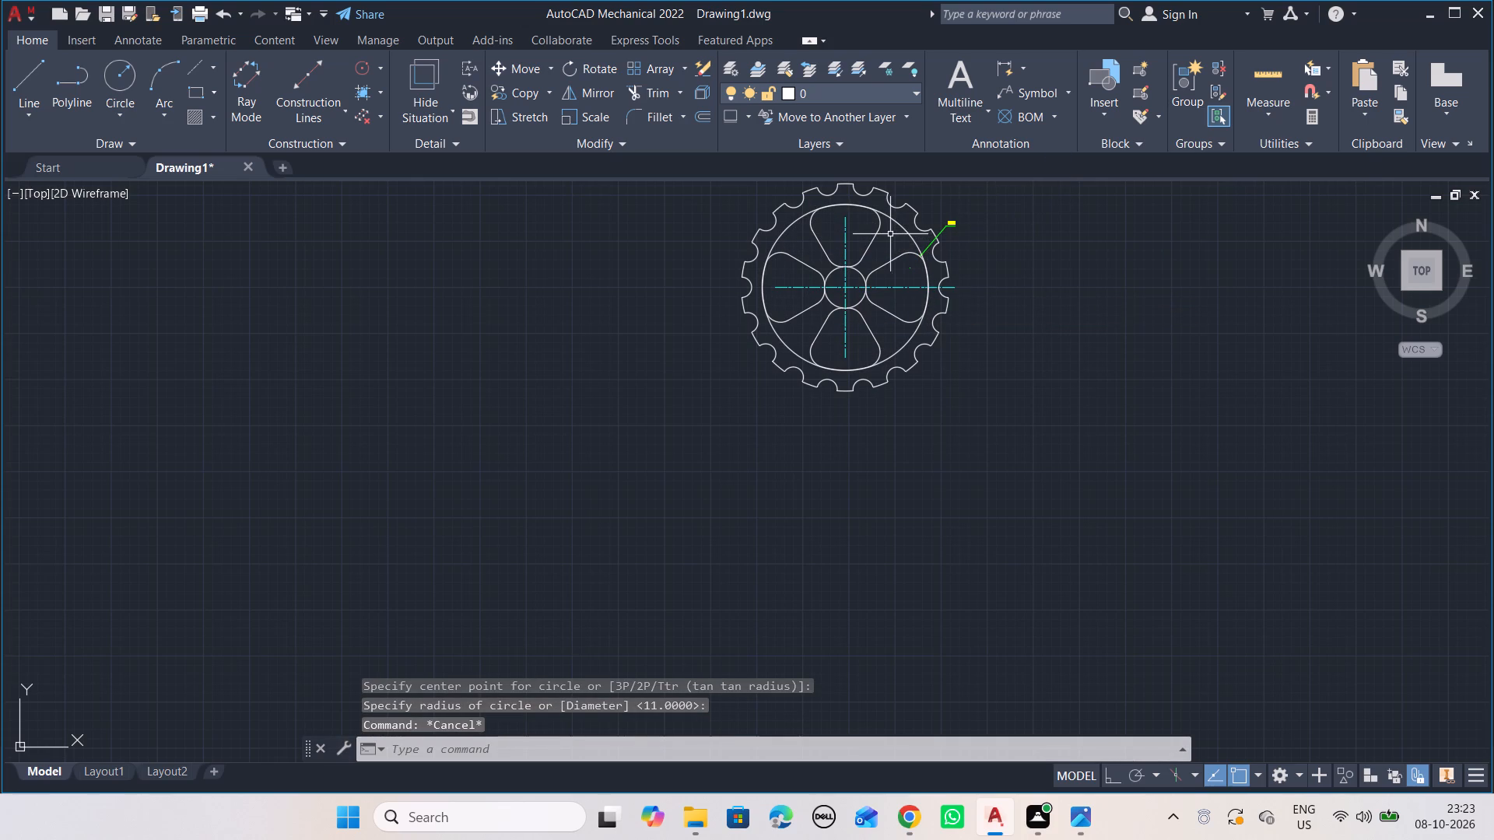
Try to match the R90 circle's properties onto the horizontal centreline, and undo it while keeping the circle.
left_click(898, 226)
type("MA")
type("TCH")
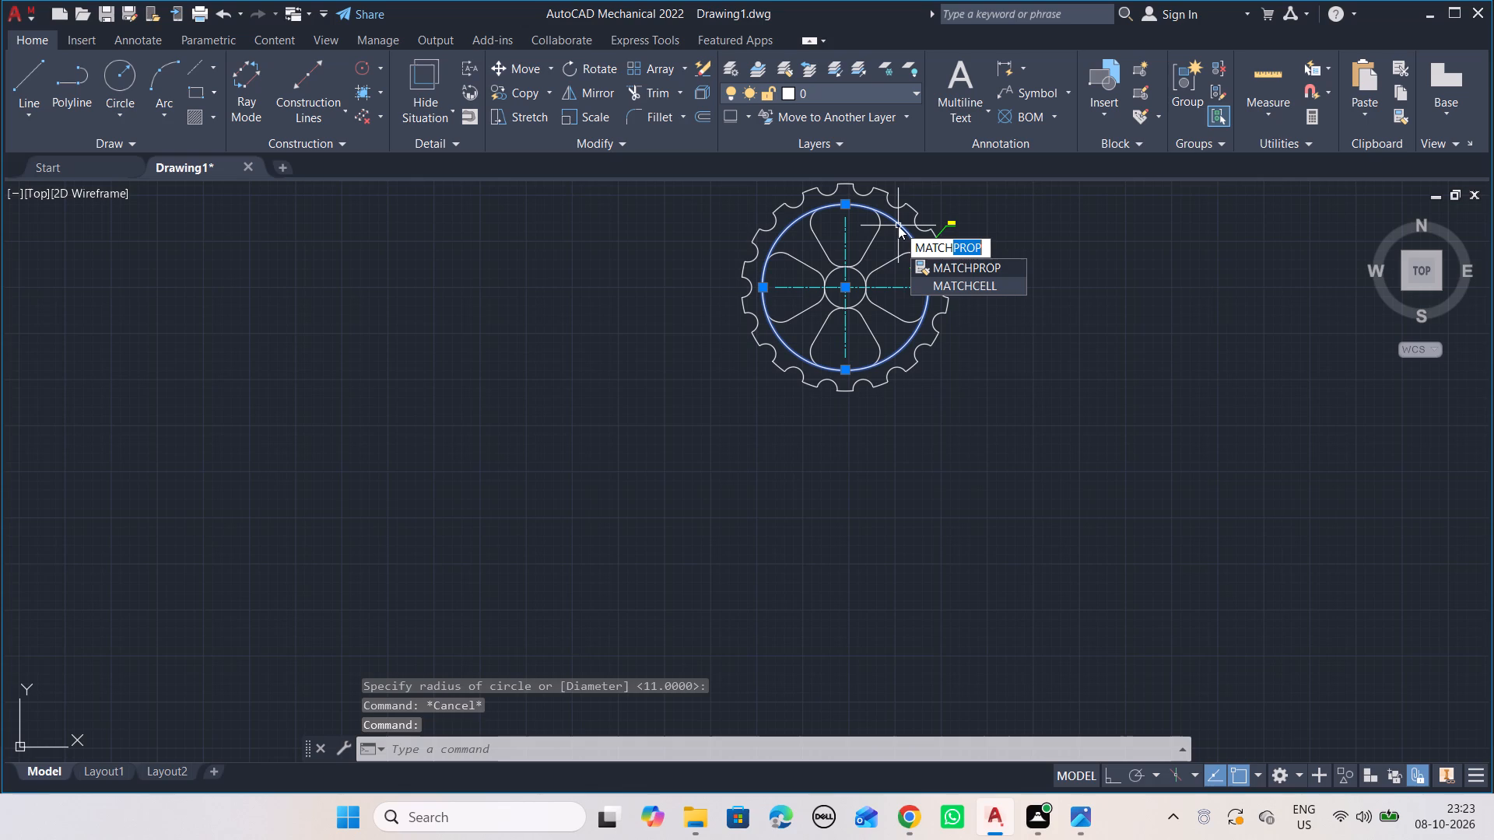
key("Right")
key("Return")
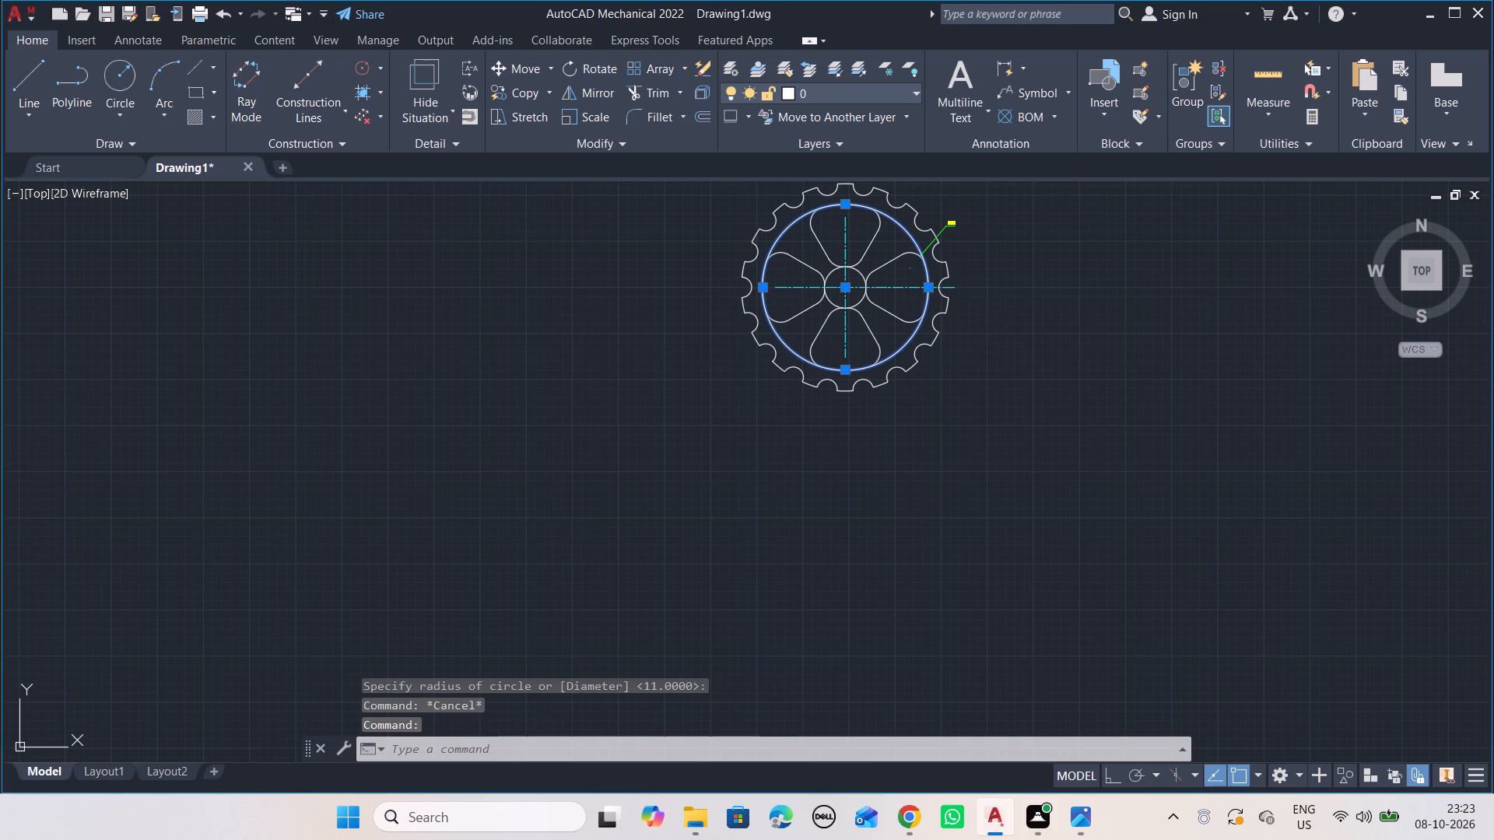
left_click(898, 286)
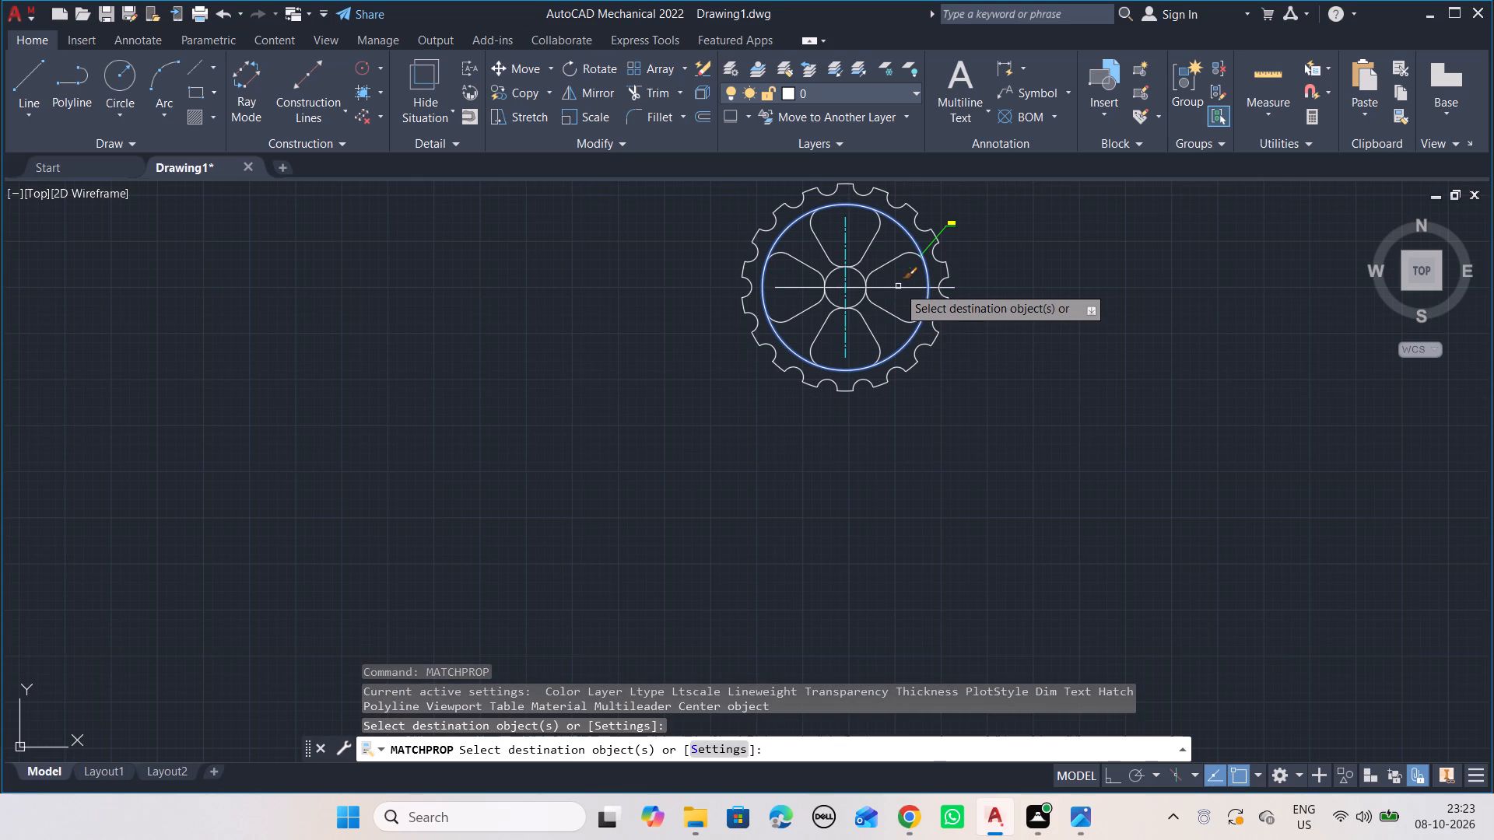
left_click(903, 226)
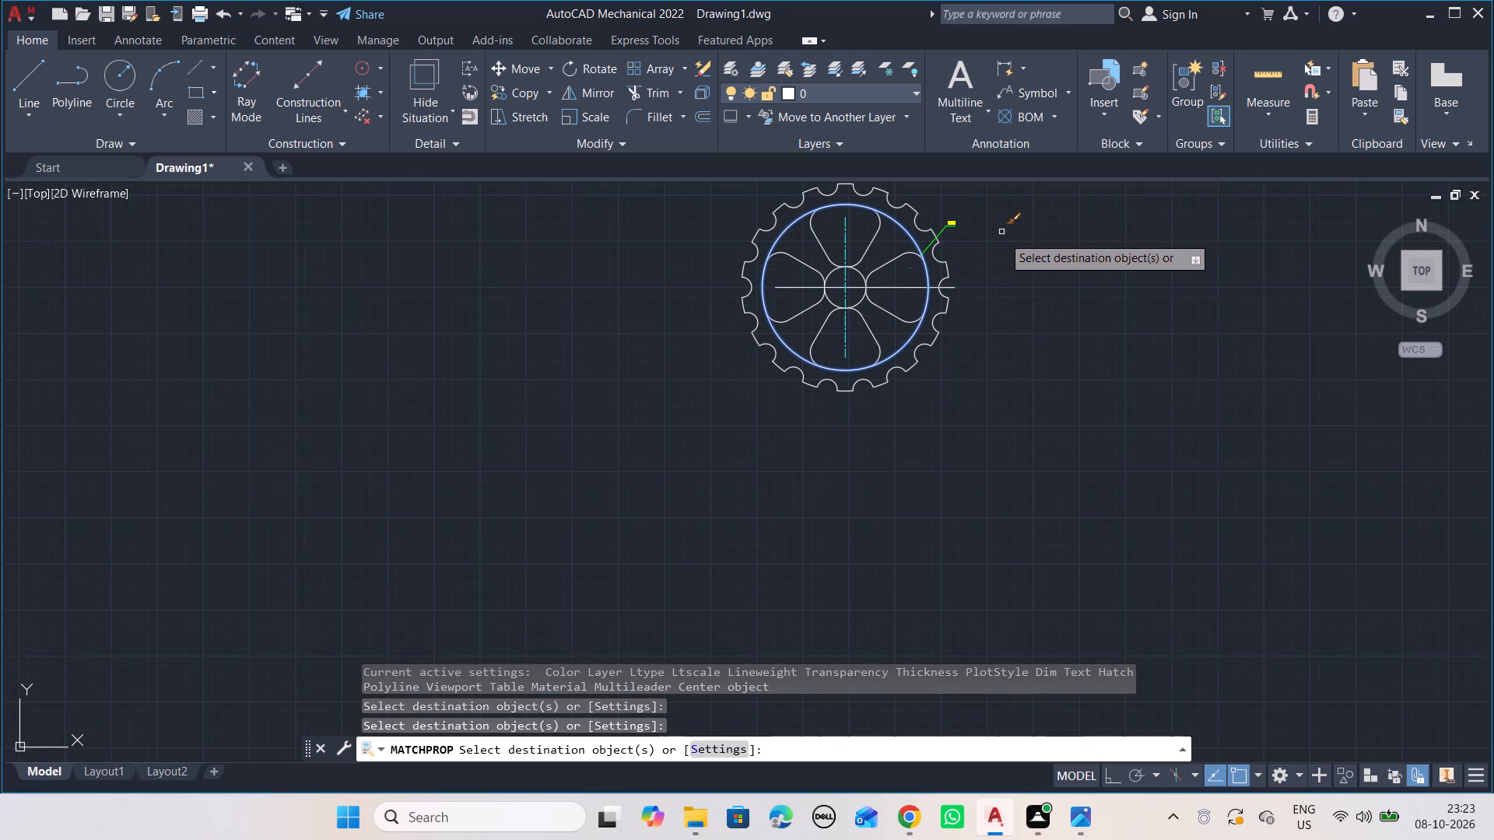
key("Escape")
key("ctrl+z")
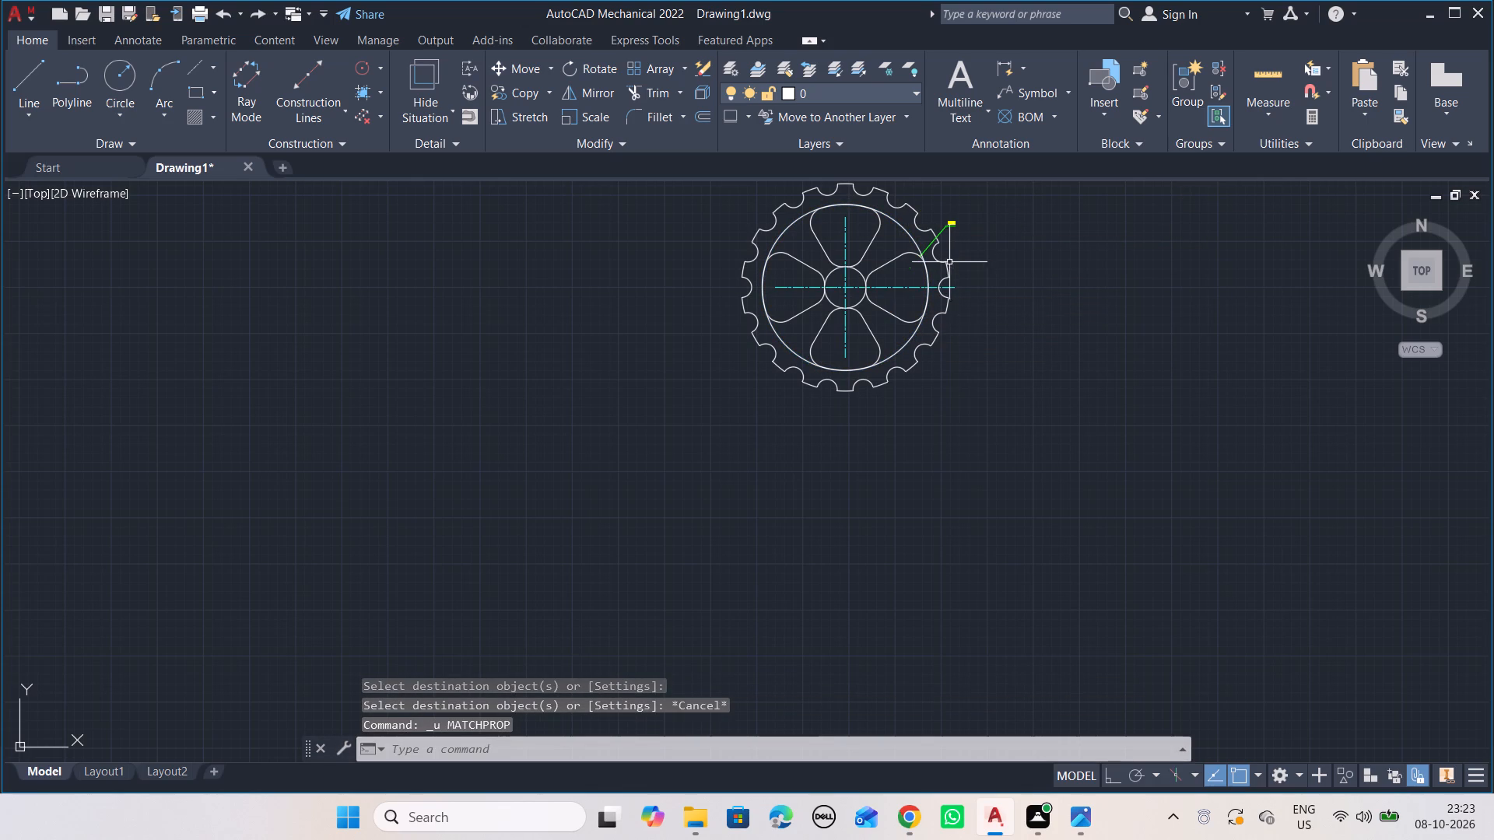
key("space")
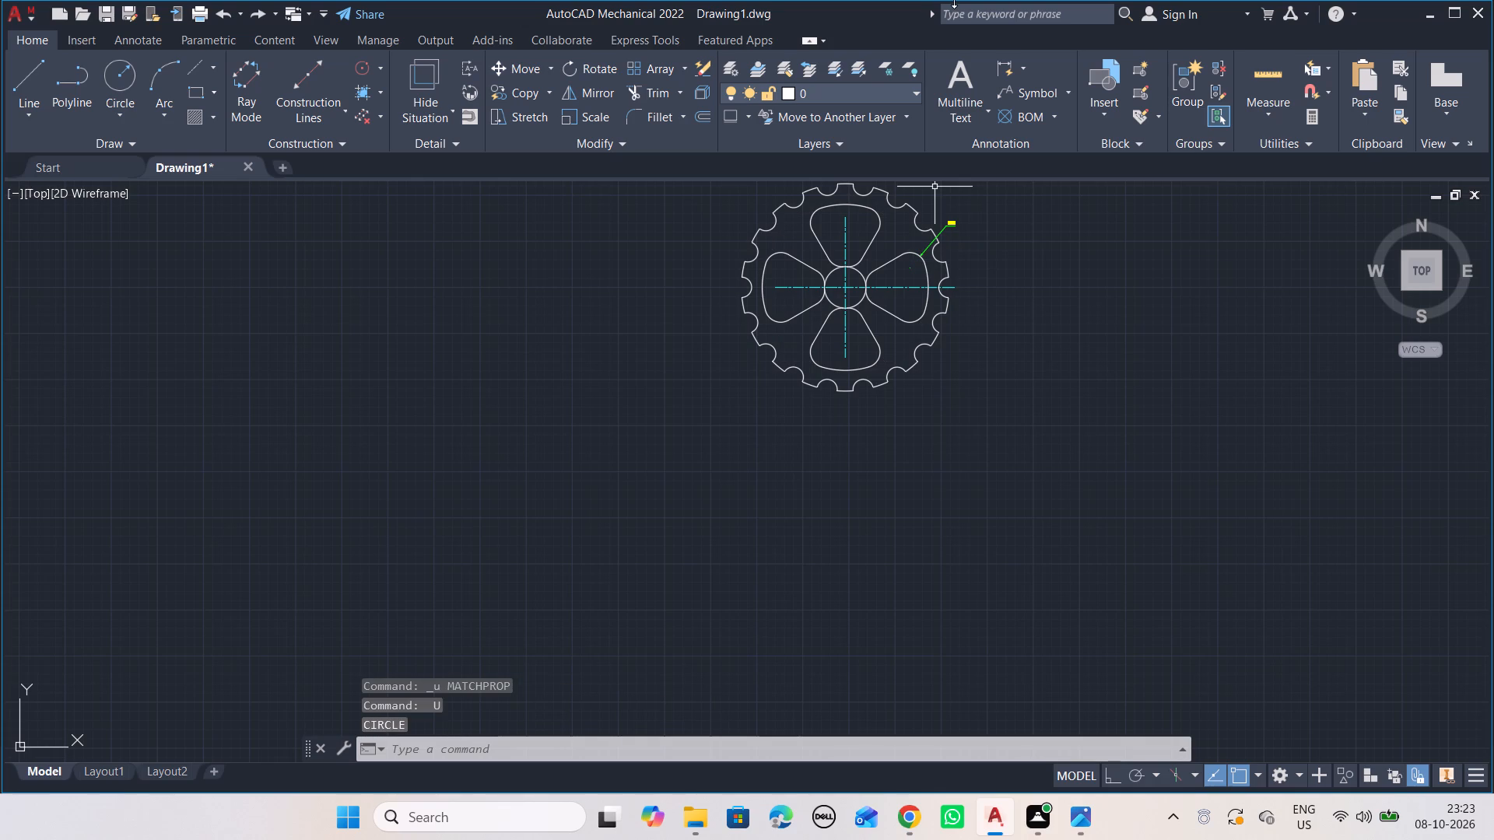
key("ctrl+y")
Match the horizontal centreline's properties onto the R90 reference circle.
type("MAT")
key("Down")
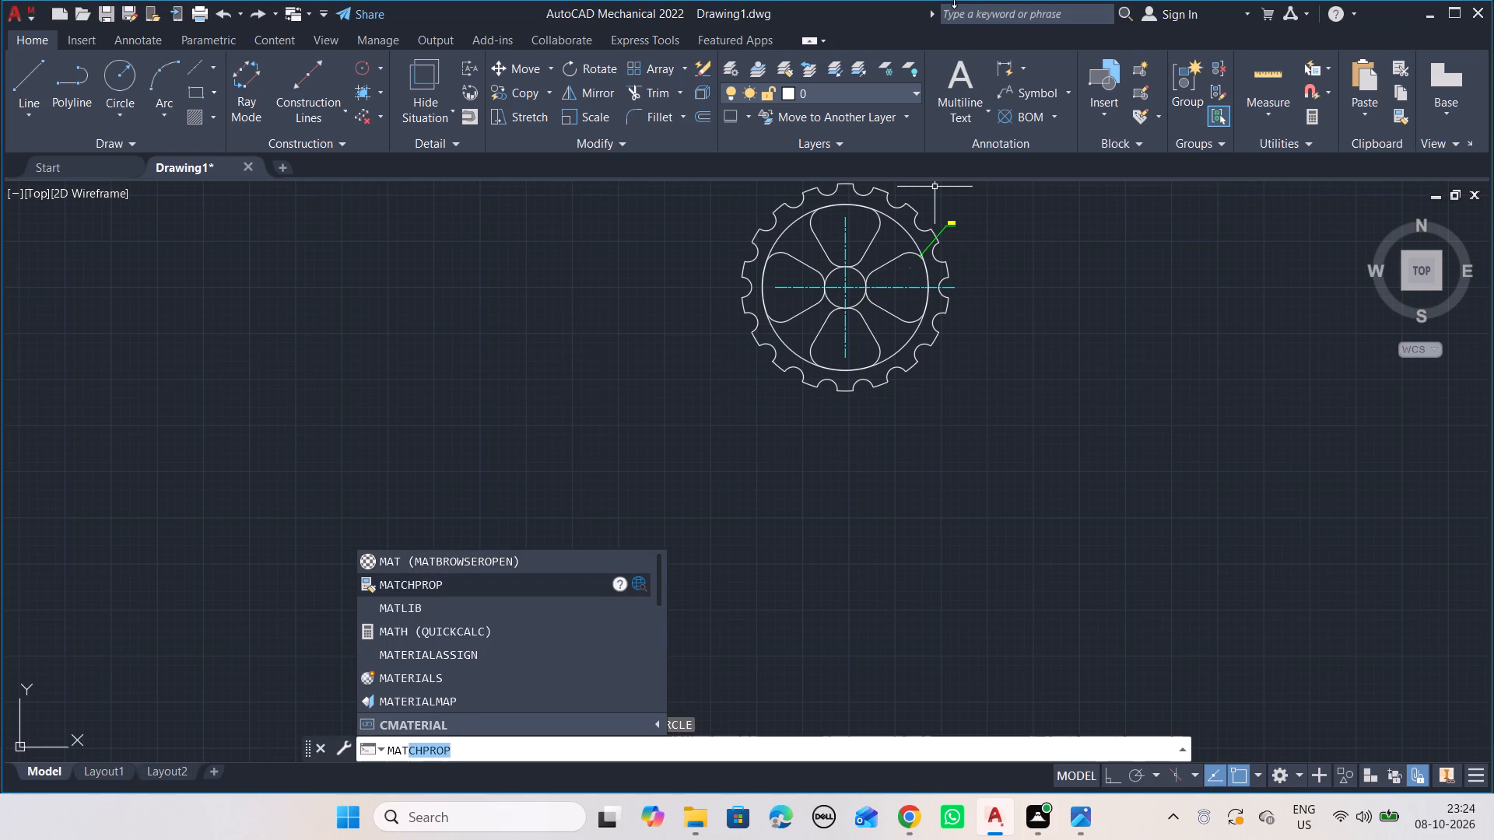
key("Return")
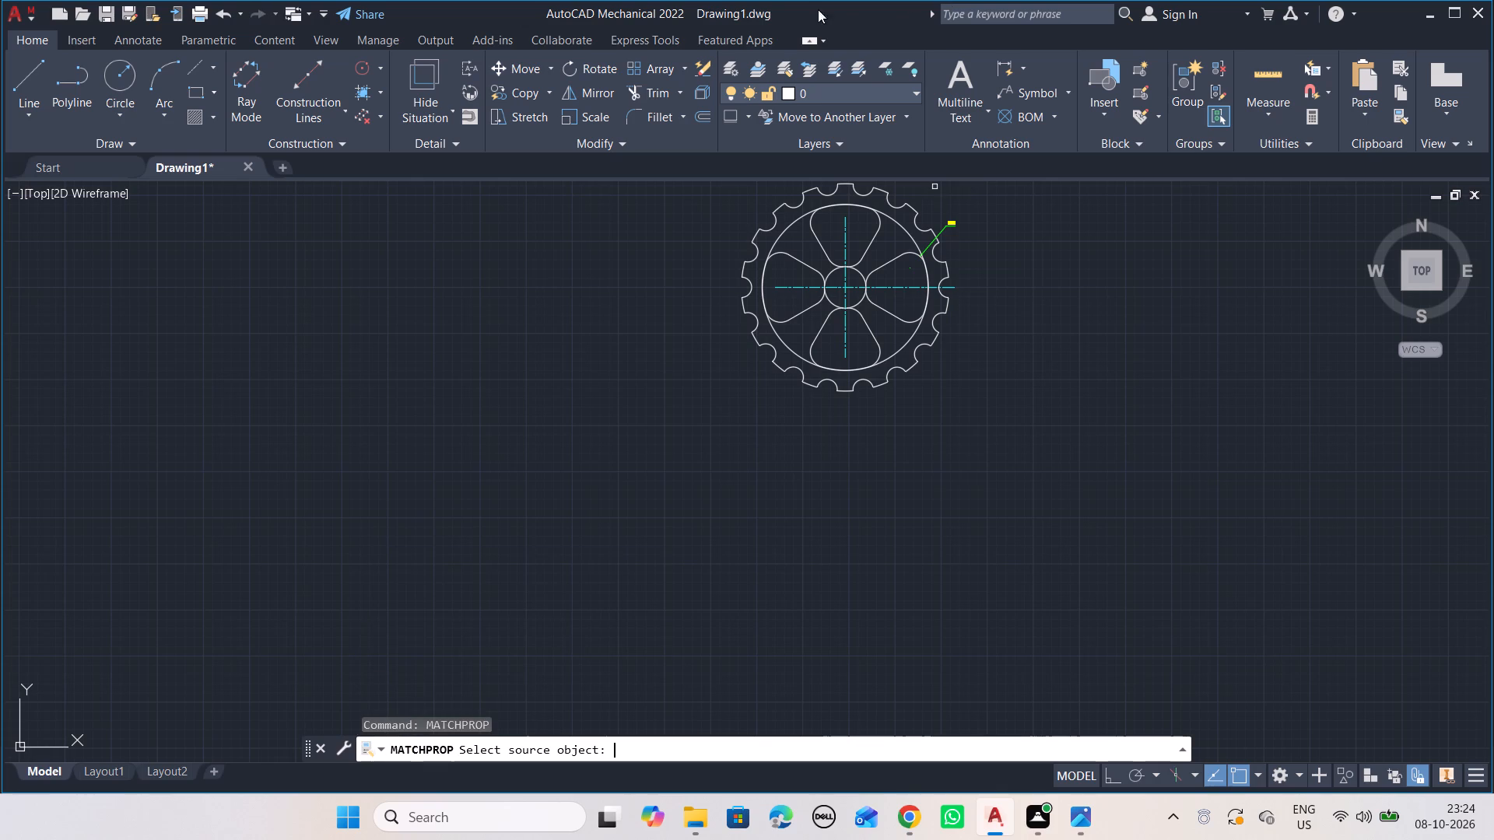
left_click(901, 287)
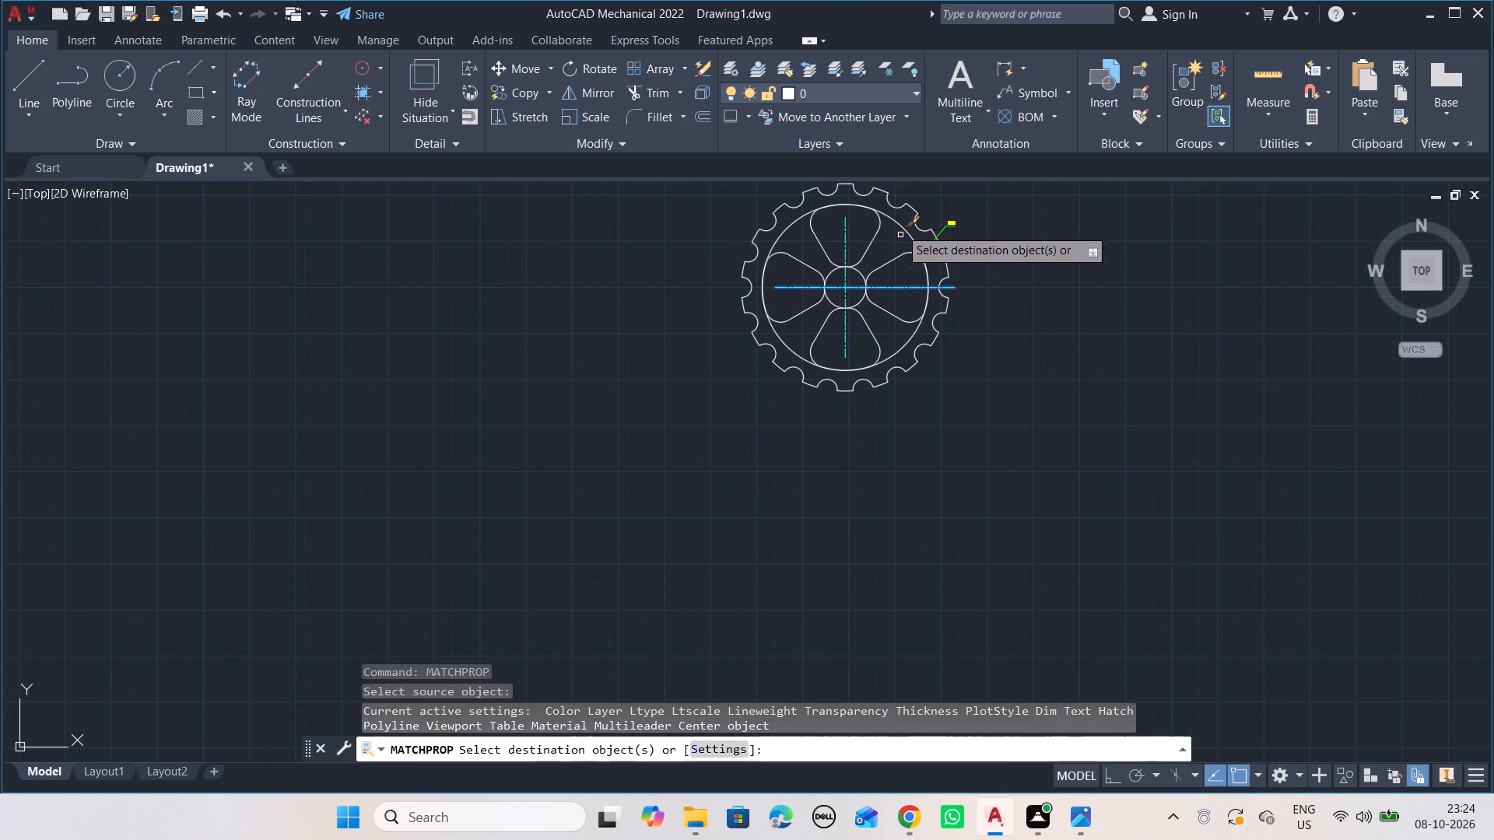
left_click(900, 224)
key("Escape")
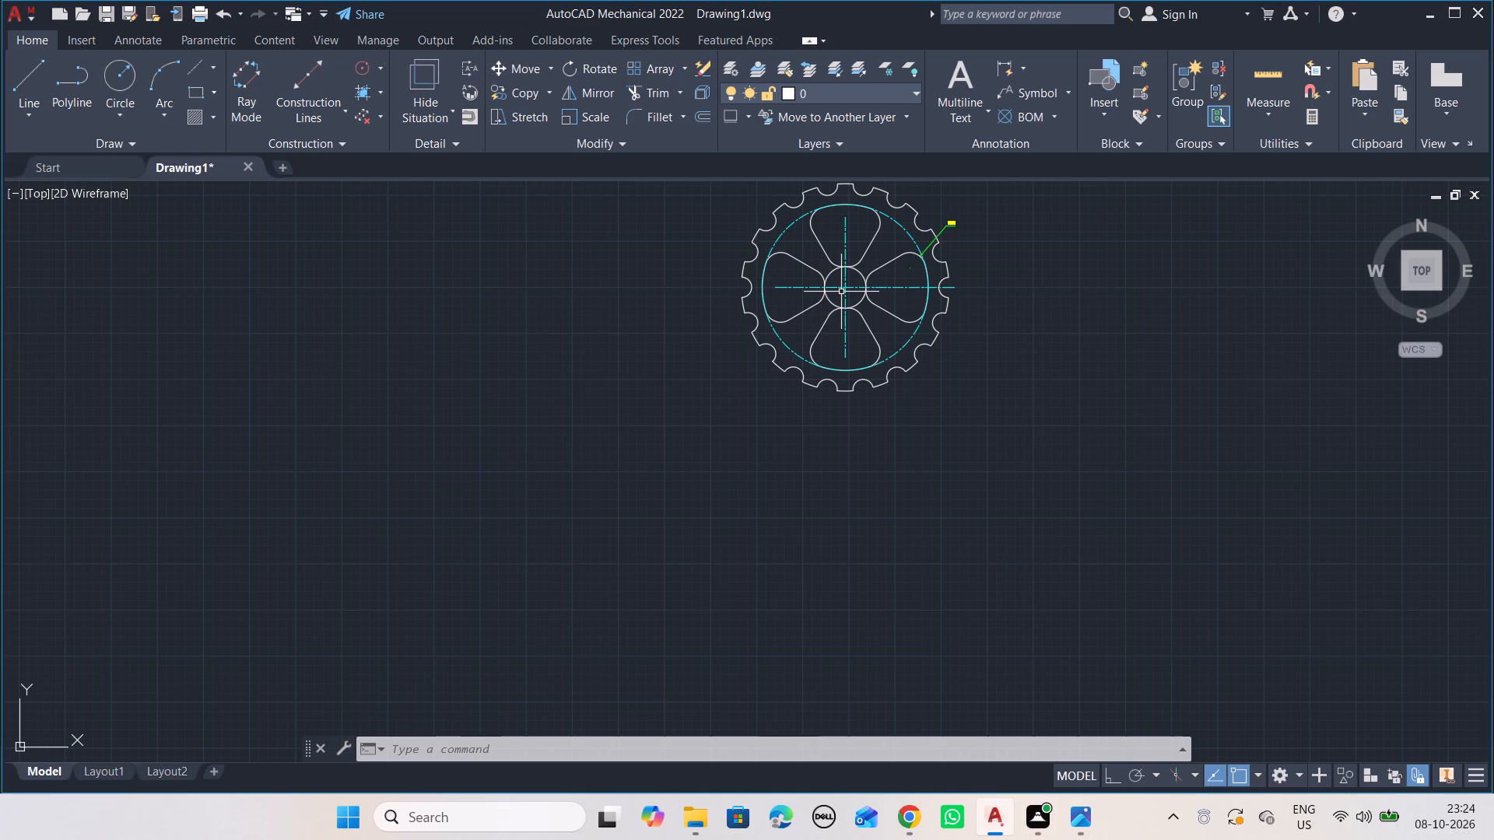
Shorten the horizontal centreline by pulling its east end back from the wheel's rim to inside the east cutout.
scroll(889, 246, "up", 1)
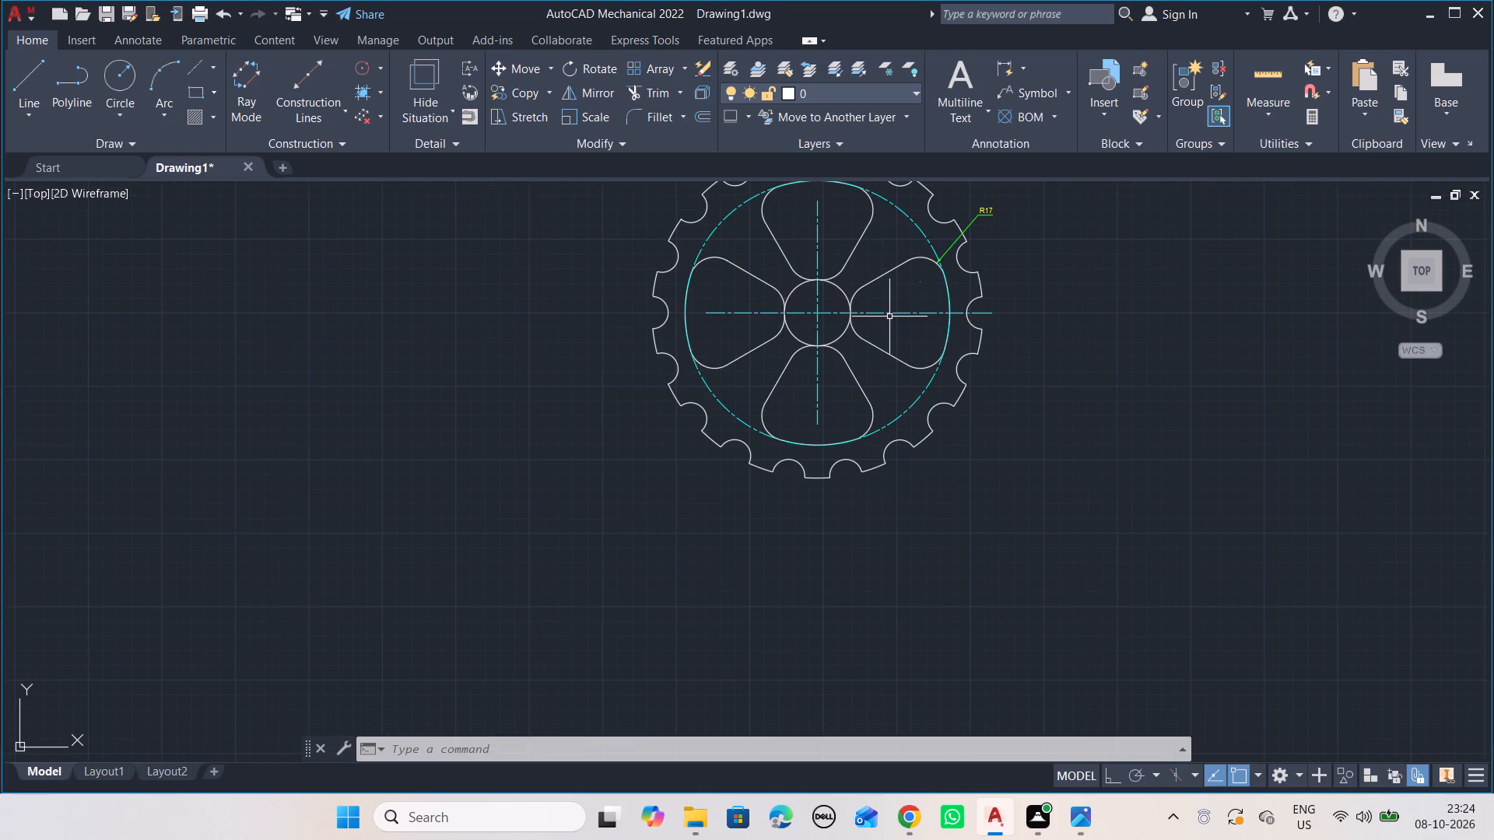
left_click(889, 317)
left_click(891, 309)
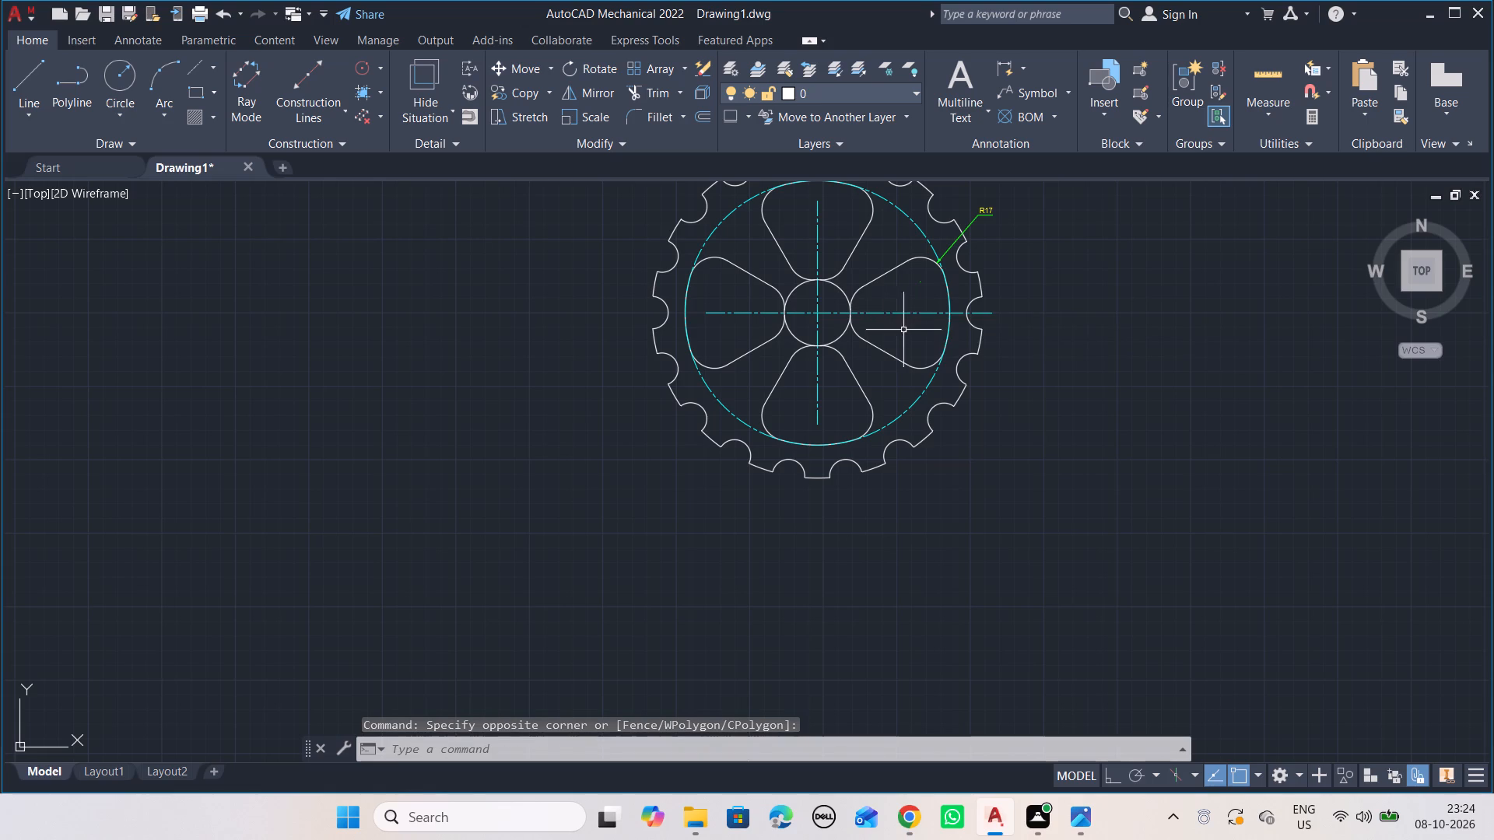
left_click(905, 331)
left_click(889, 310)
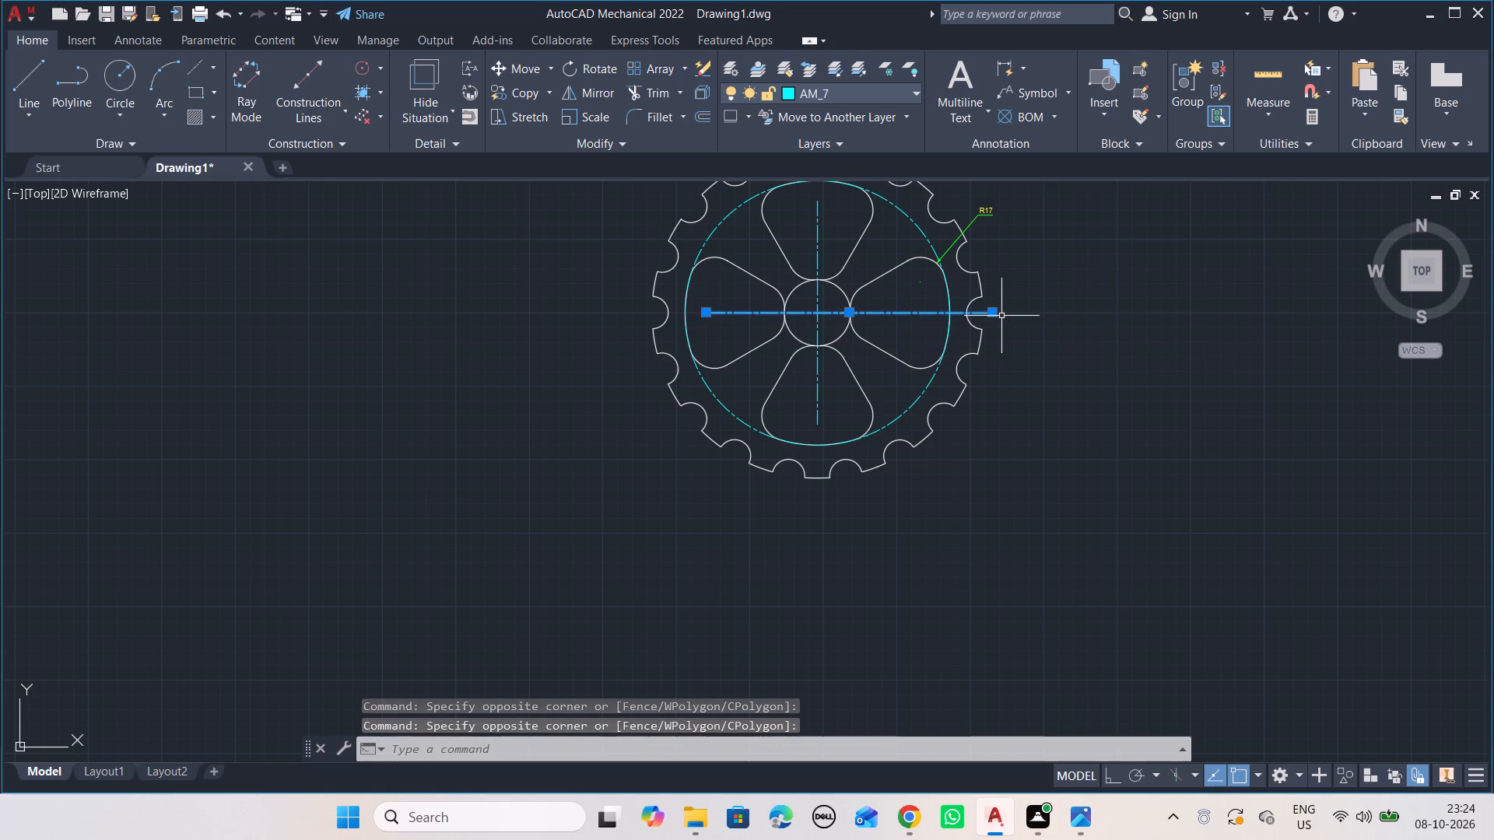
left_click(995, 314)
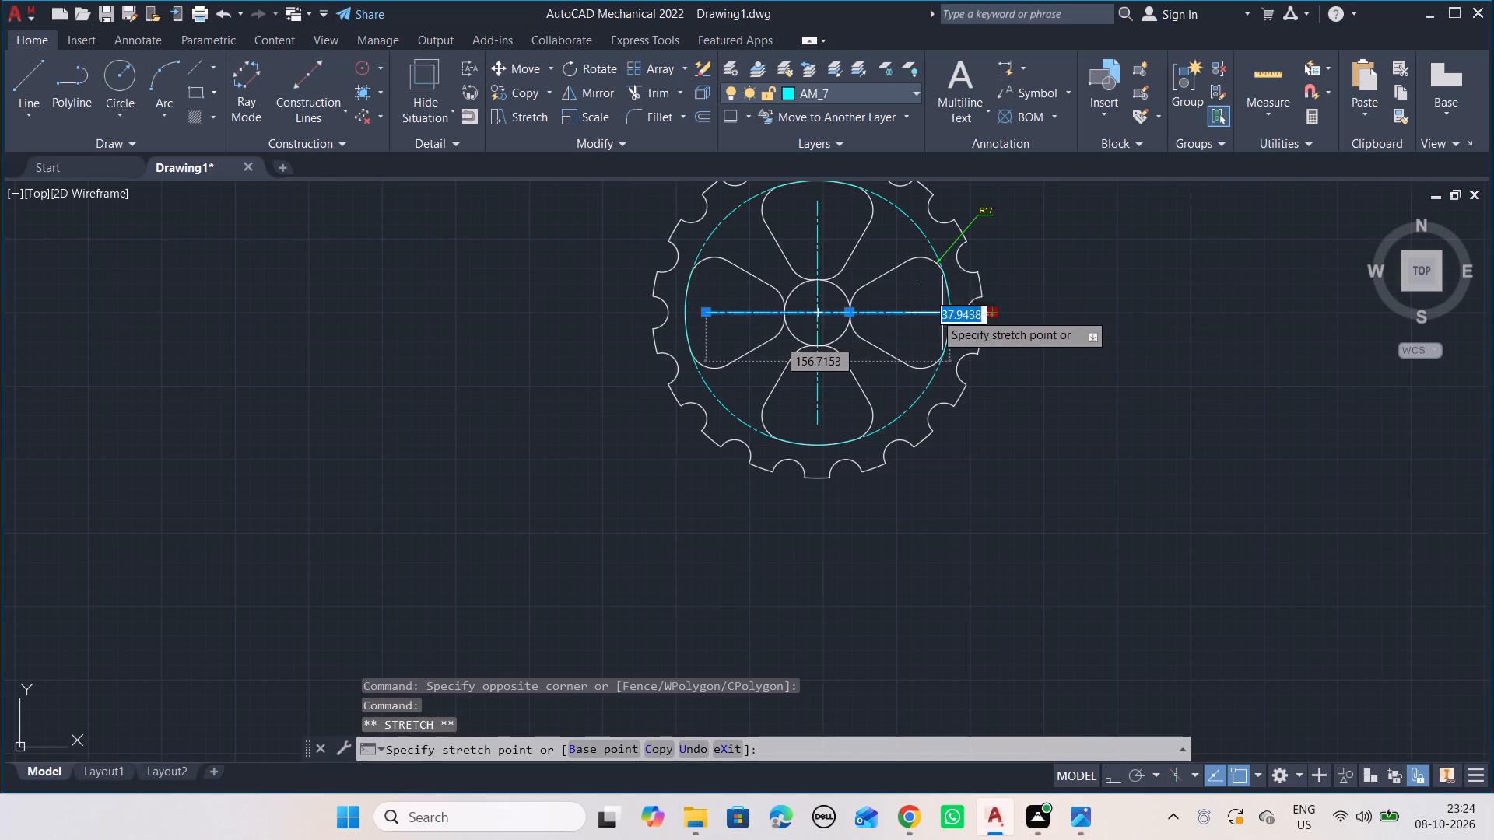
left_click(917, 313)
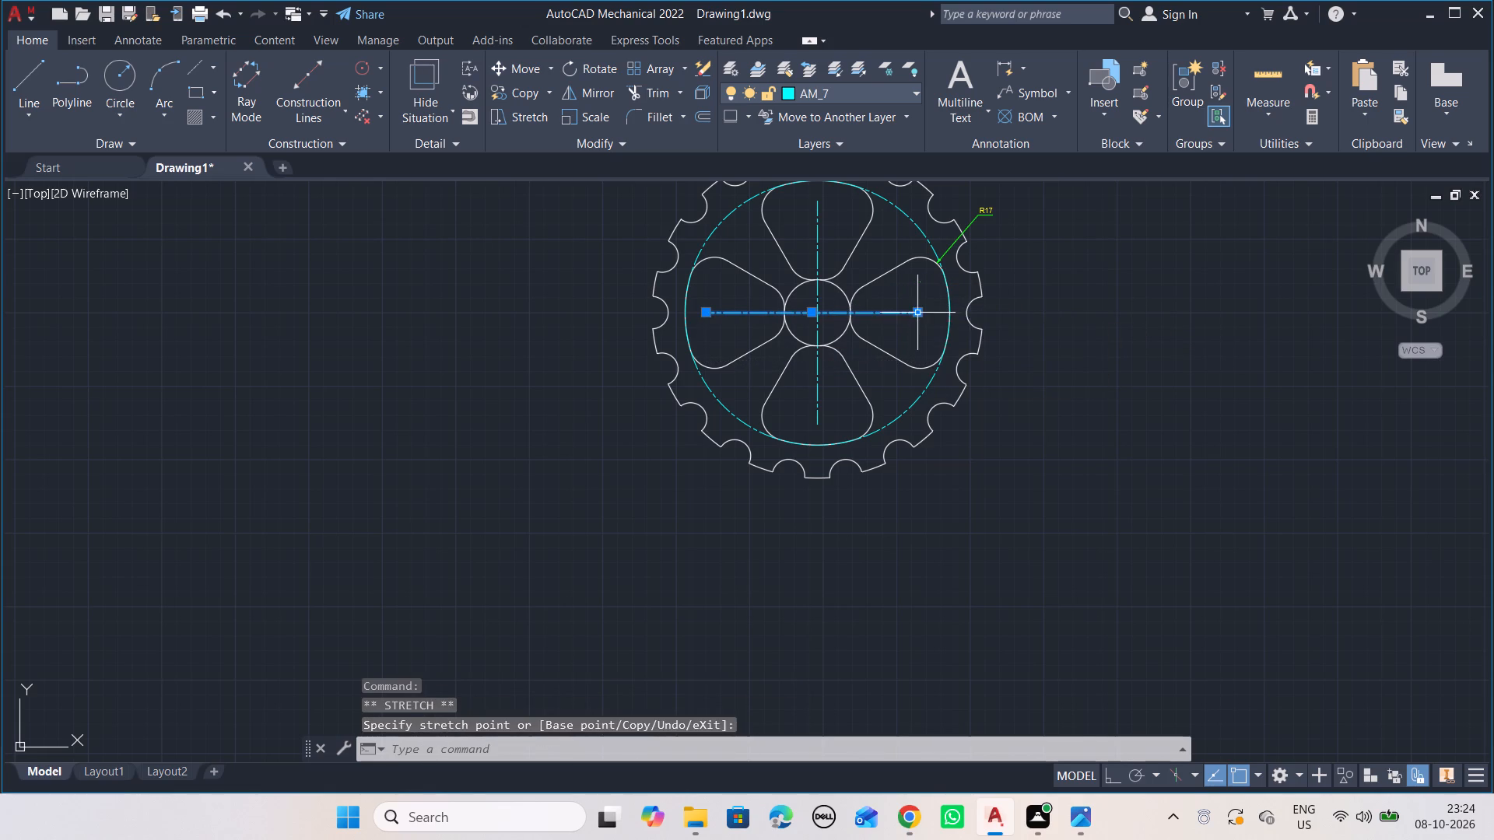
key("Escape")
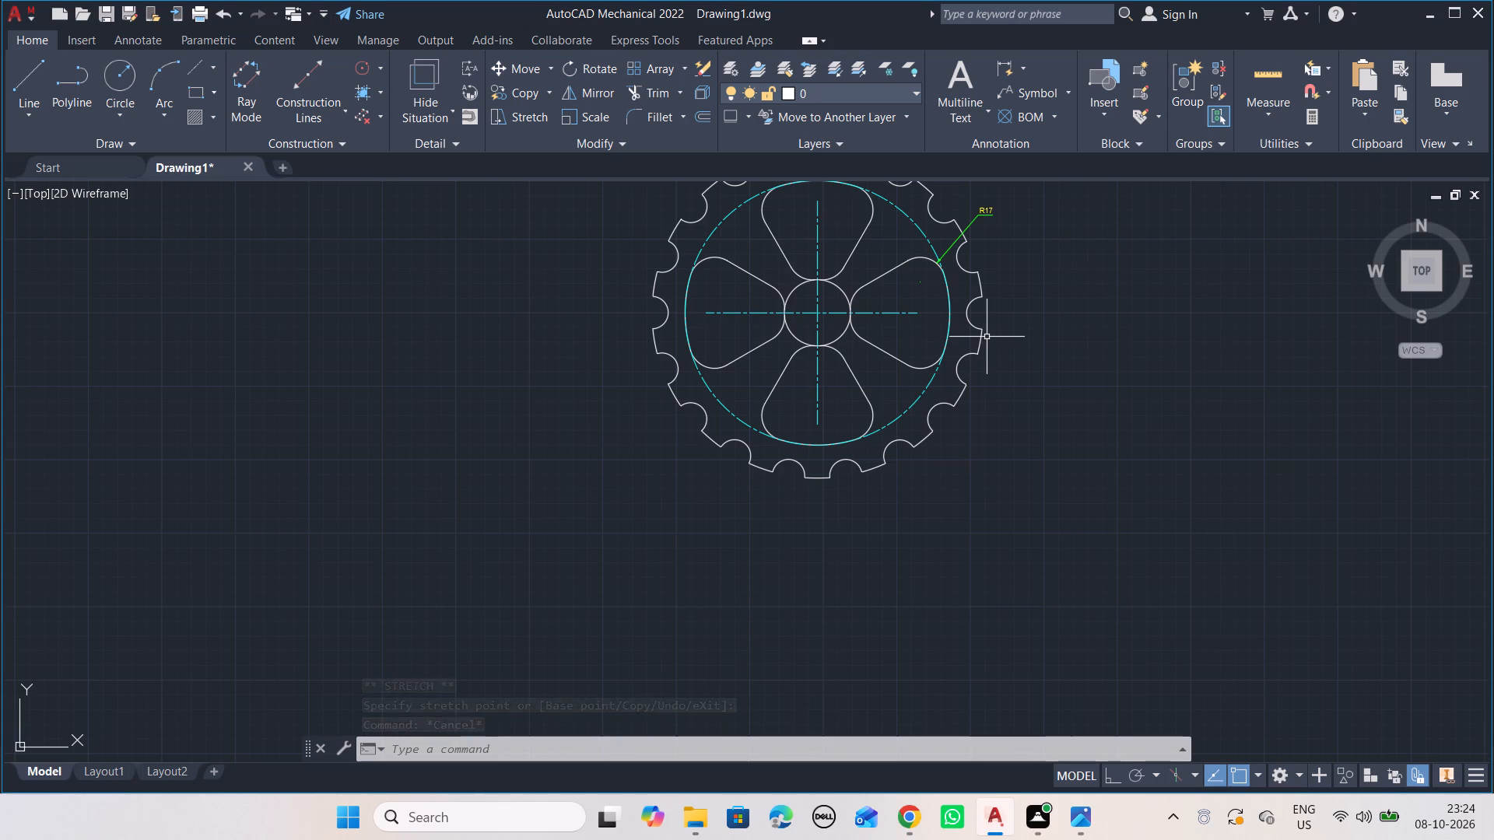
Open the properties of the R90 reference circle.
middle_click_drag(985, 446, 1029, 612)
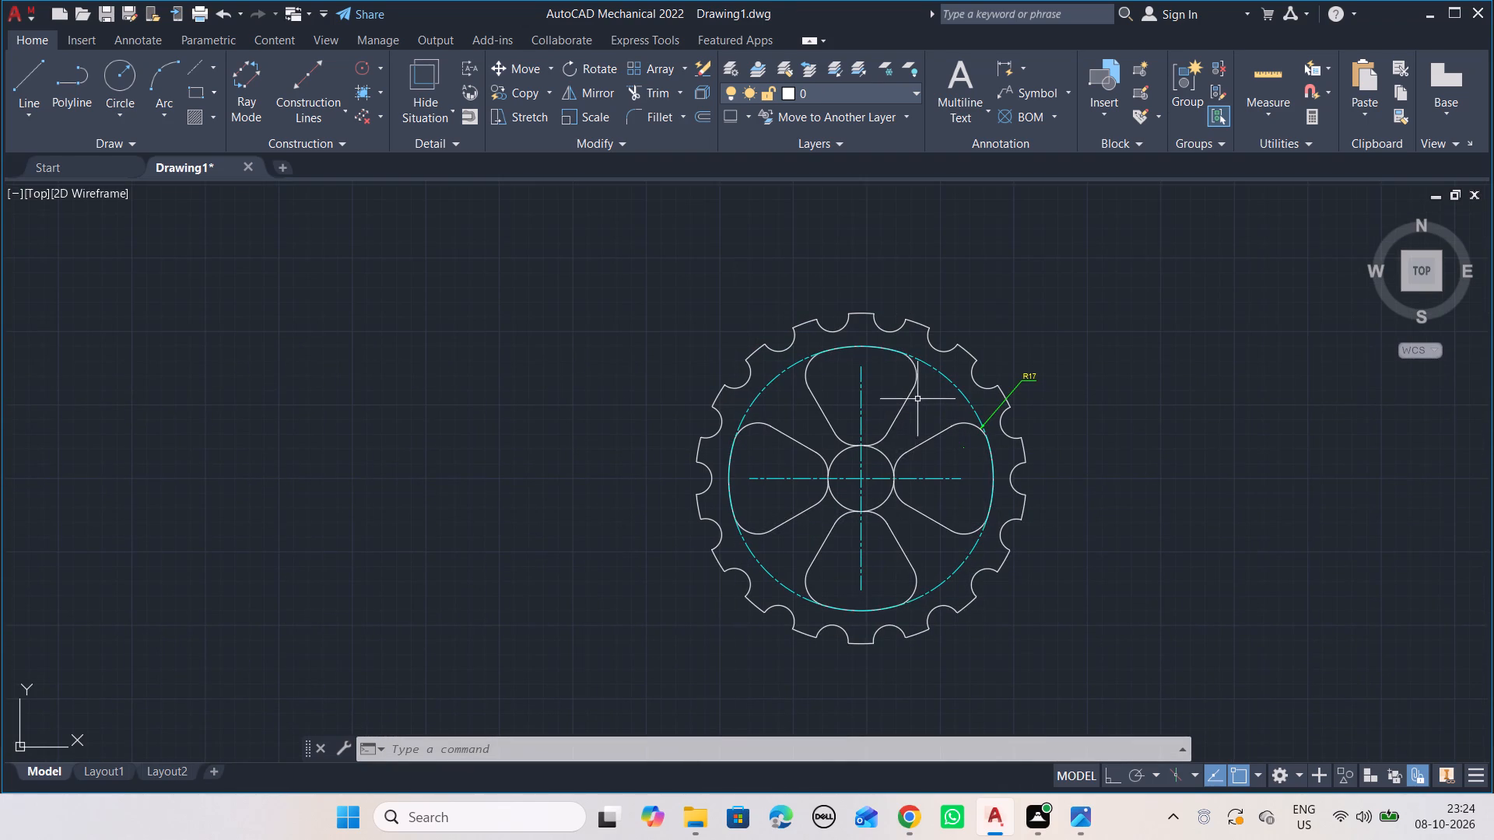
key("alt+Tab")
key("alt+Tab")
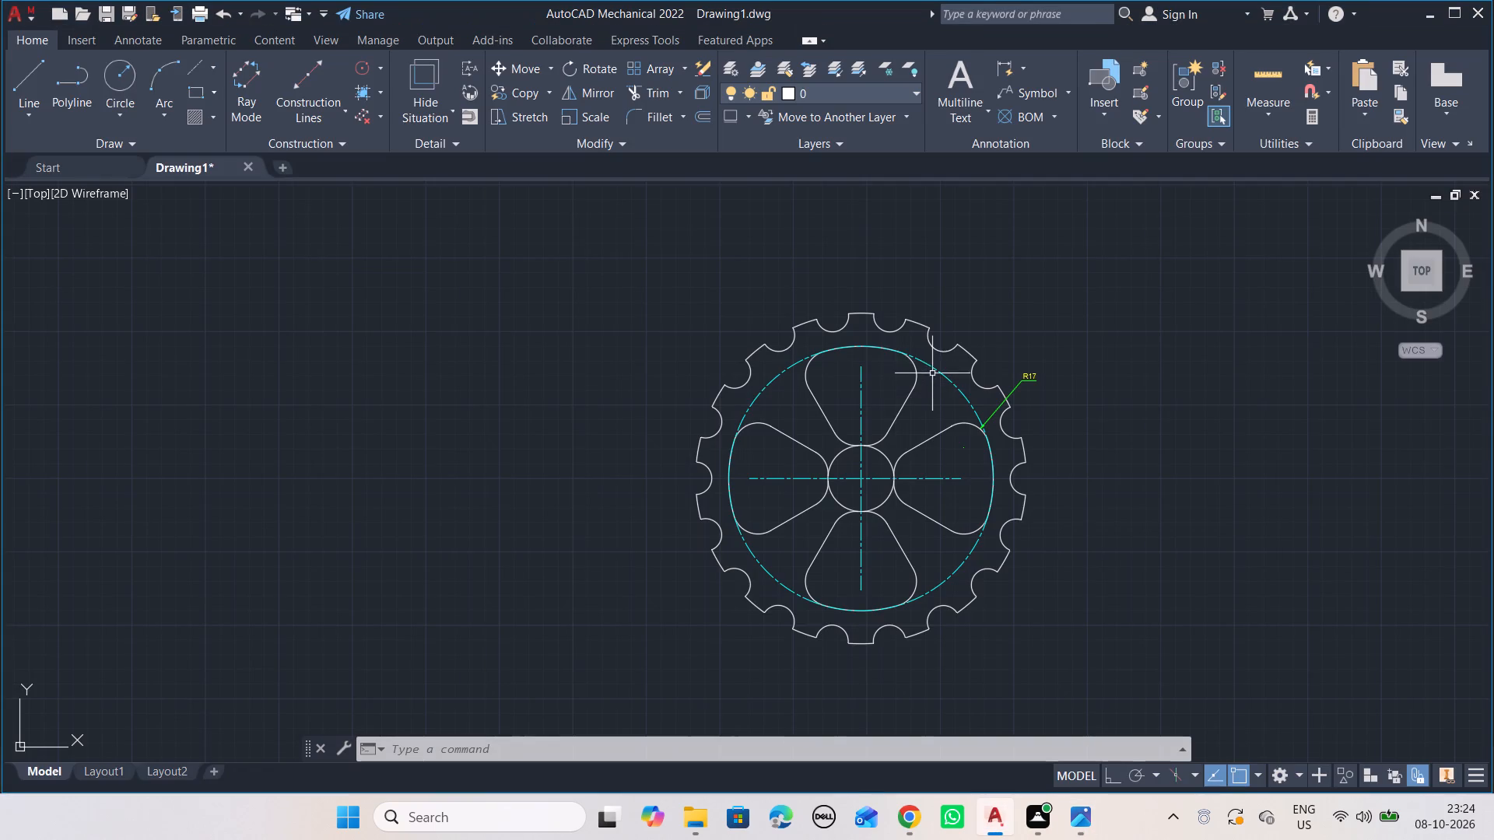
left_click(940, 374)
right_click(980, 275)
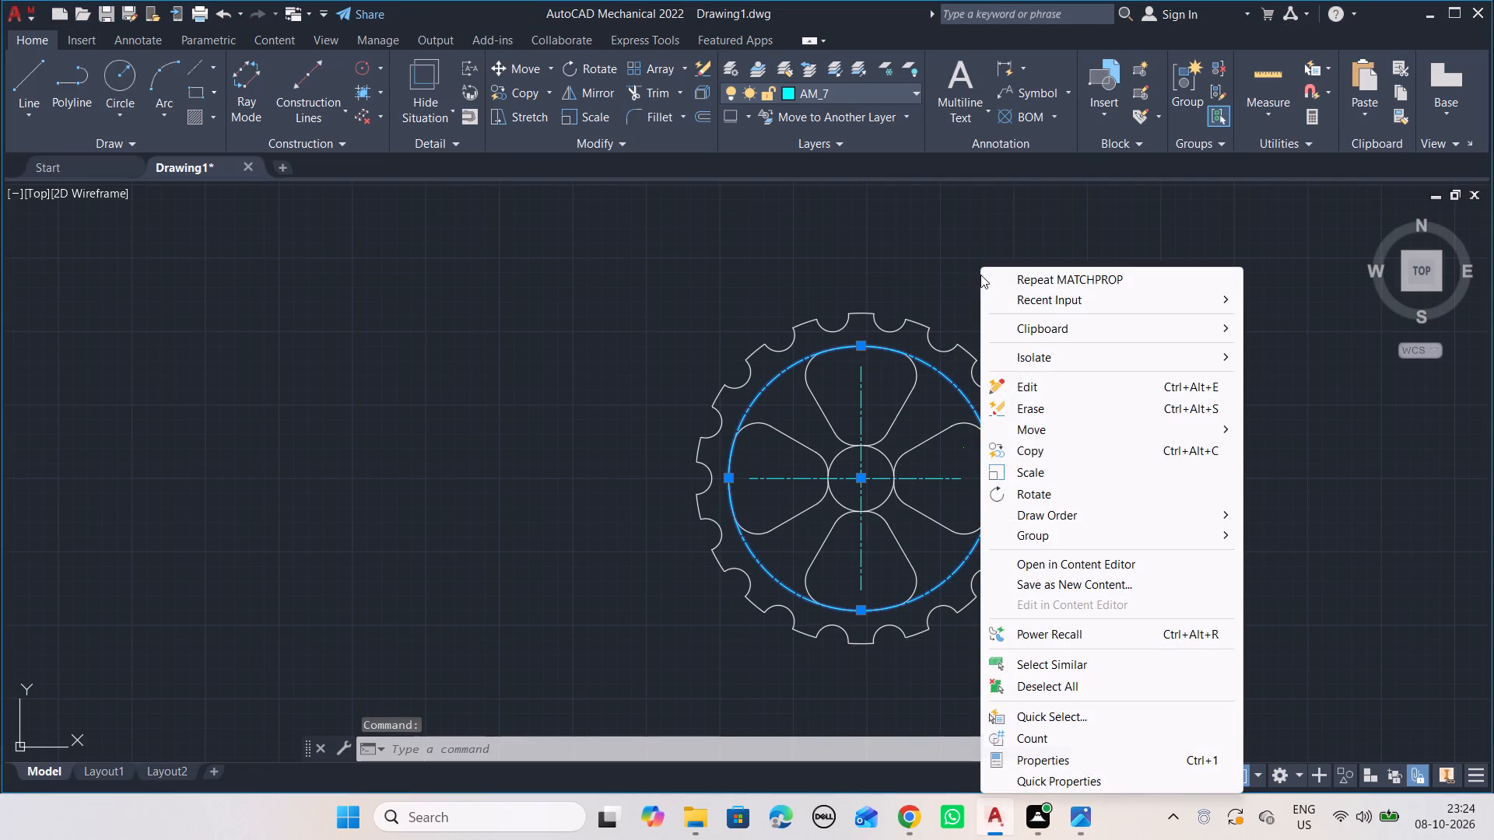
left_click(1117, 752)
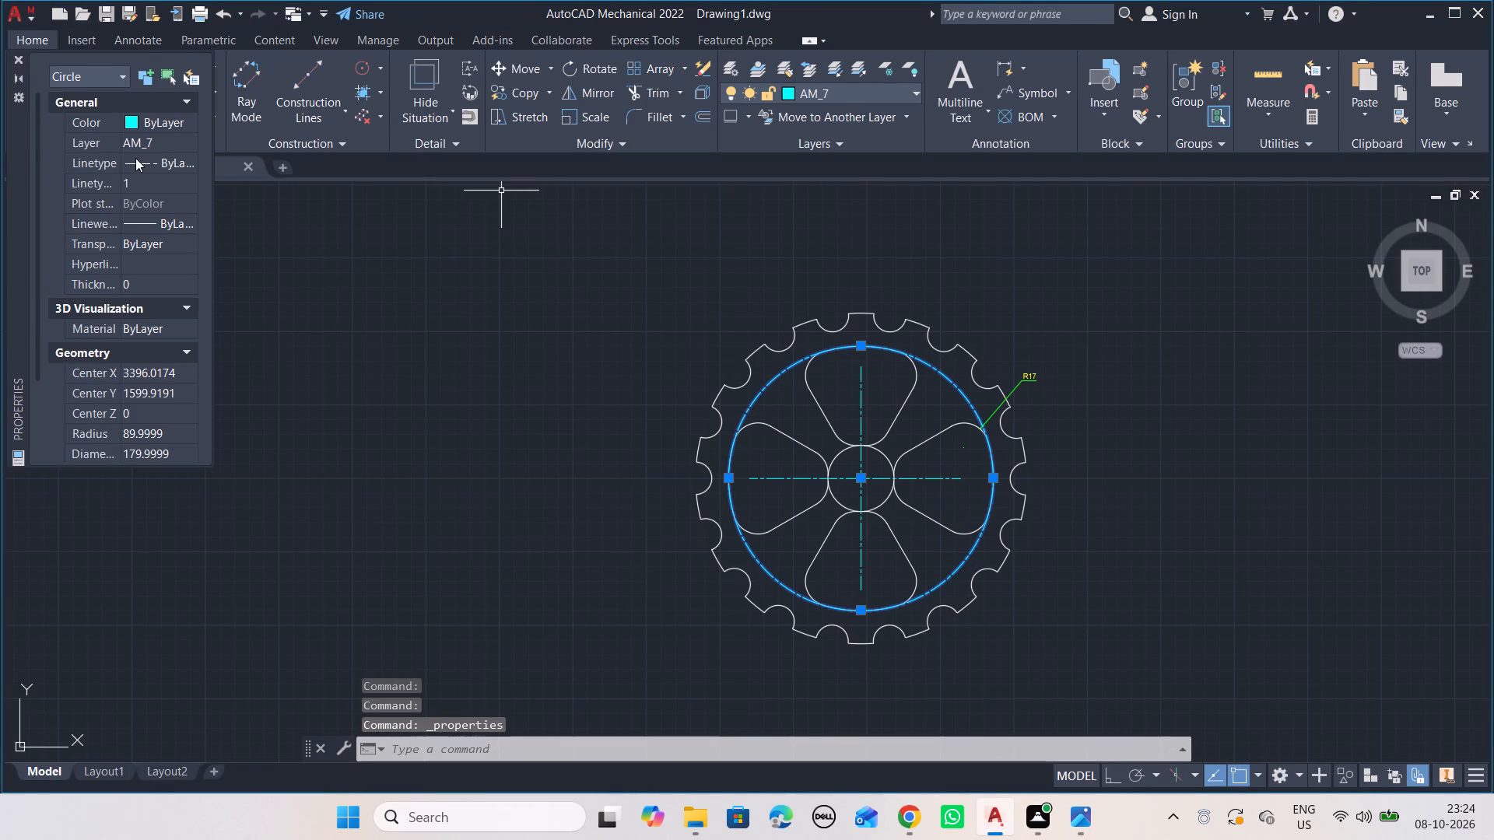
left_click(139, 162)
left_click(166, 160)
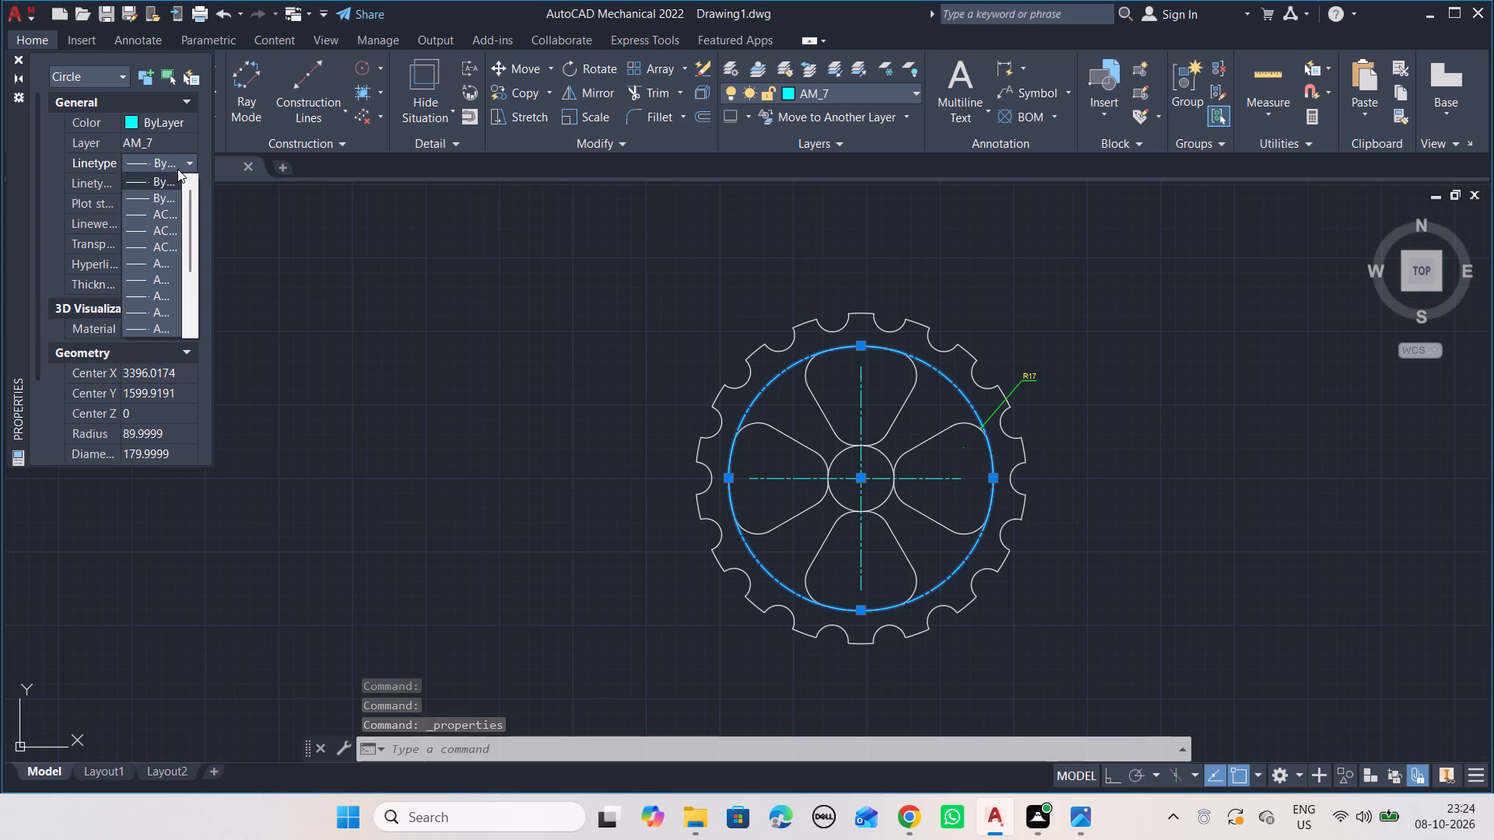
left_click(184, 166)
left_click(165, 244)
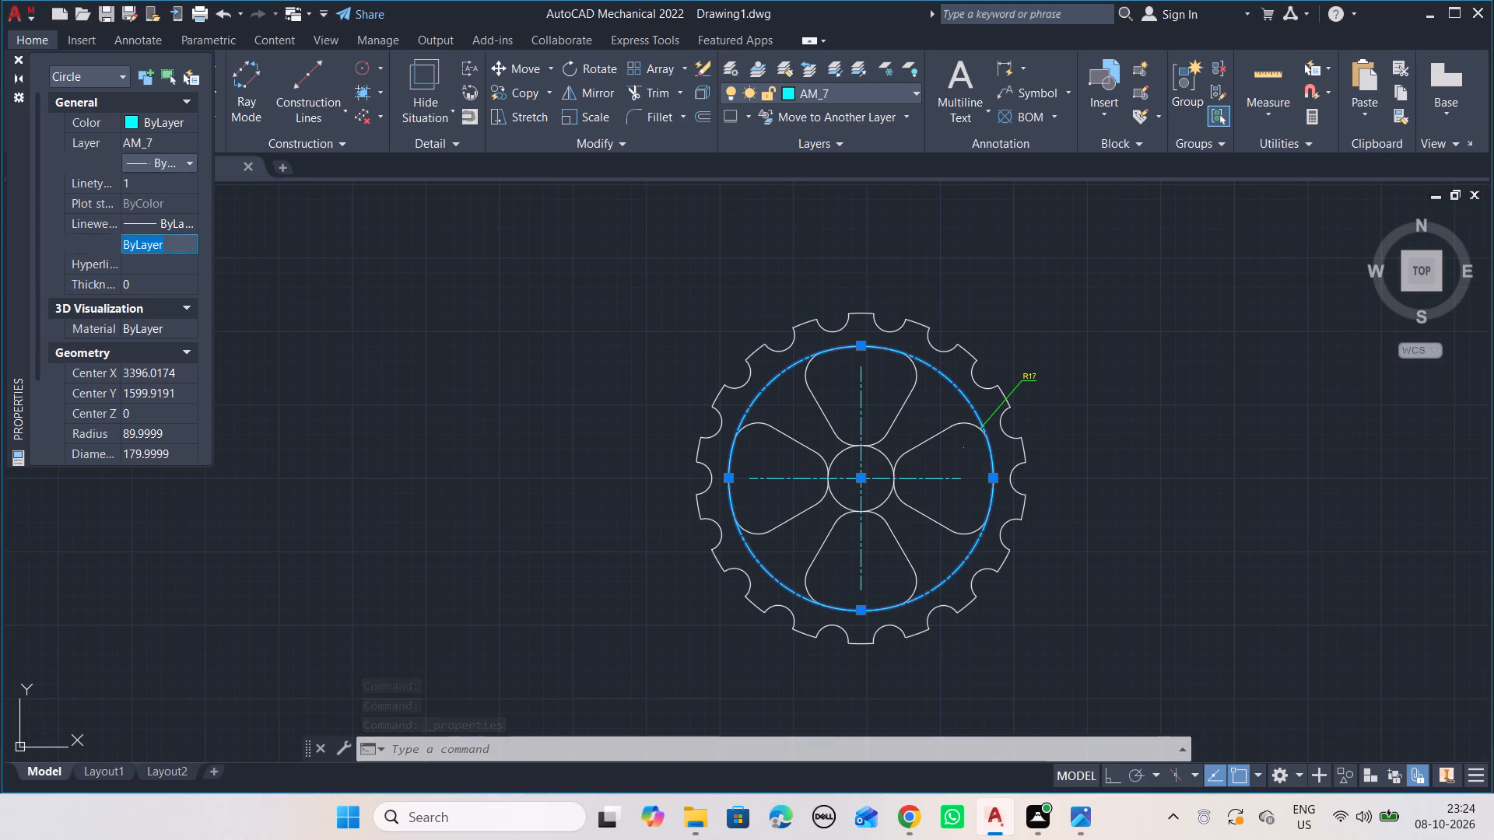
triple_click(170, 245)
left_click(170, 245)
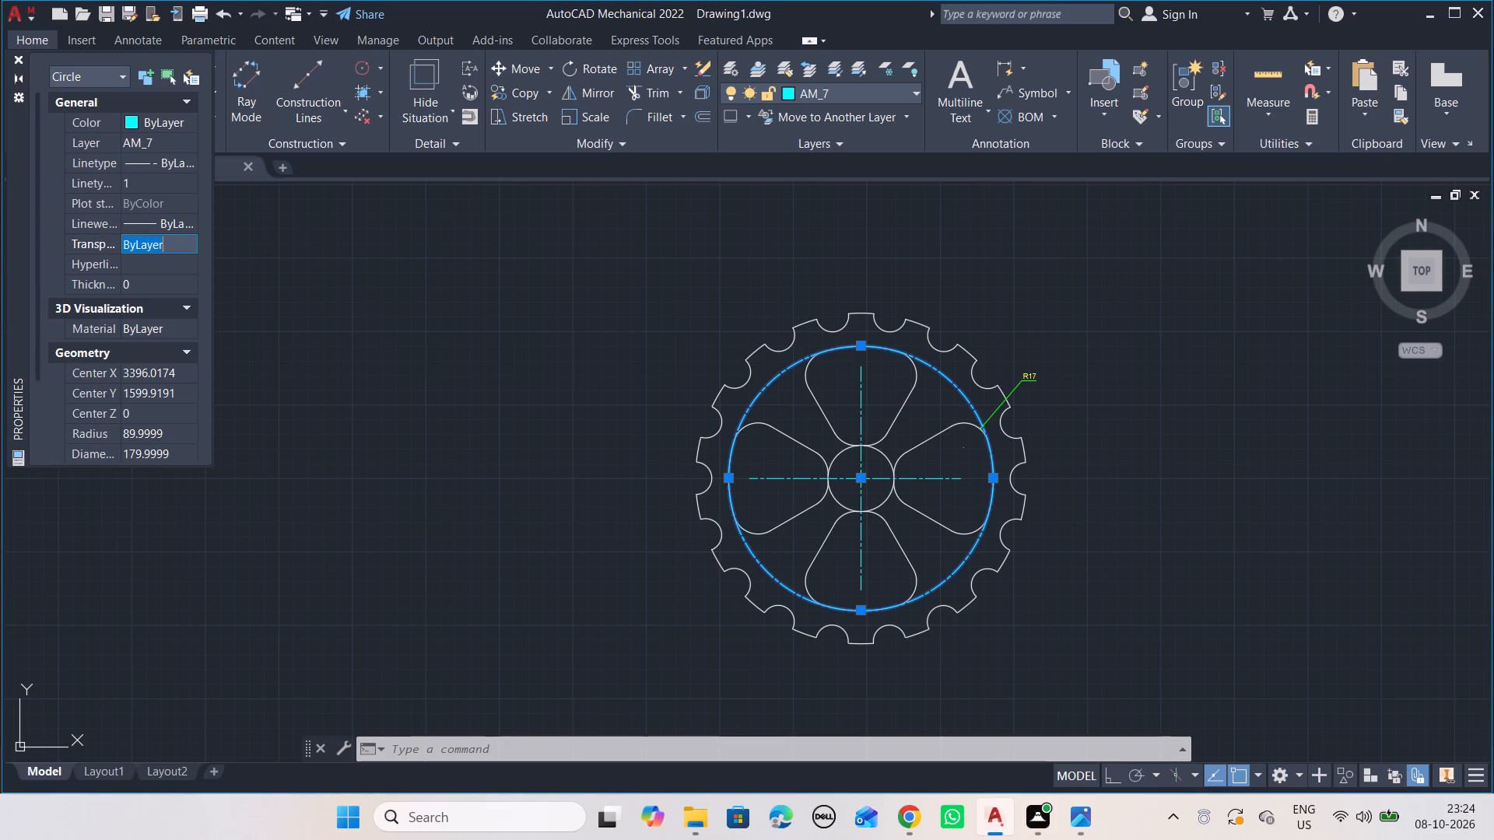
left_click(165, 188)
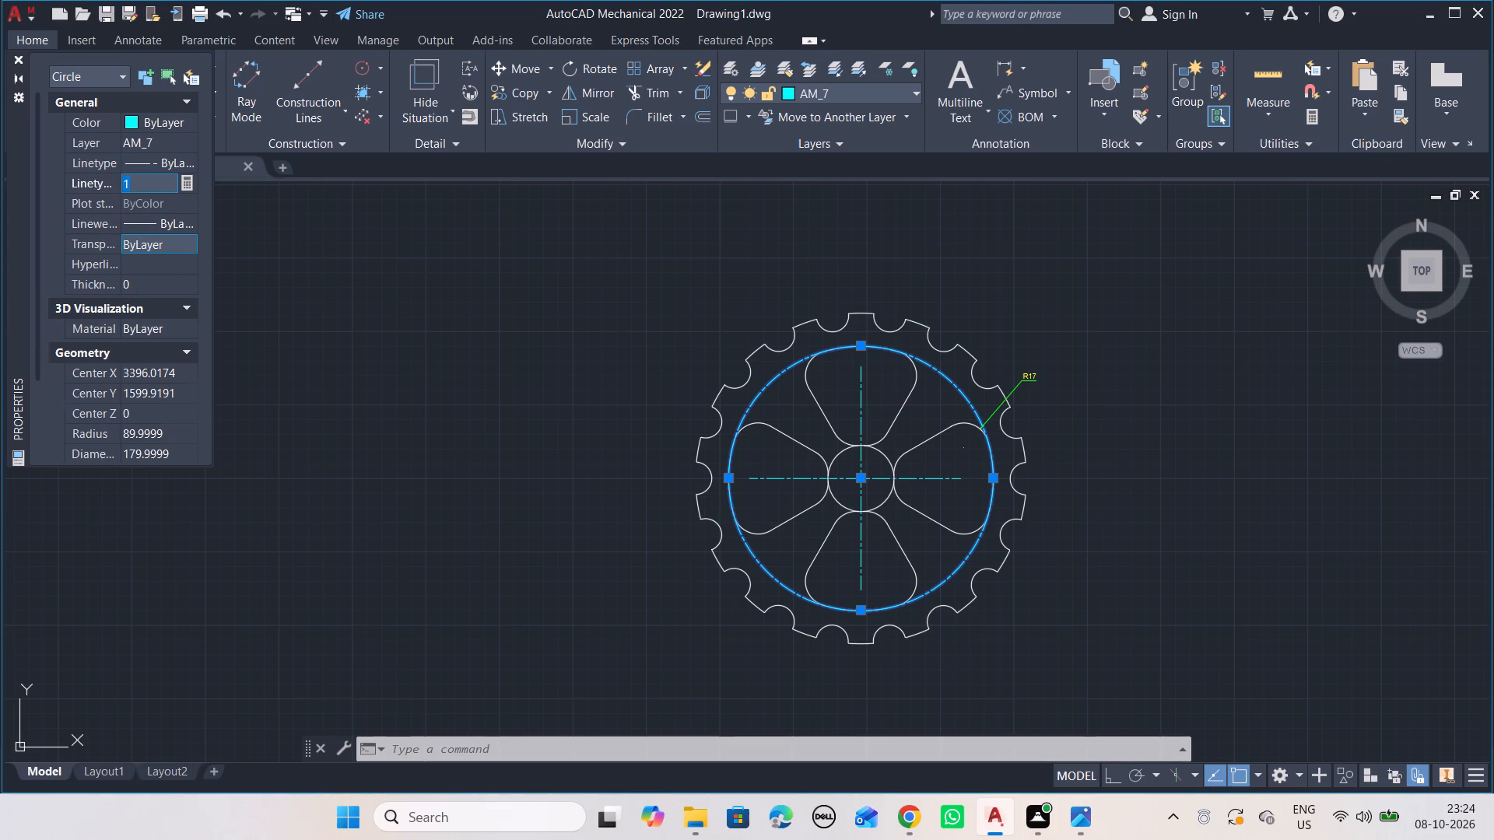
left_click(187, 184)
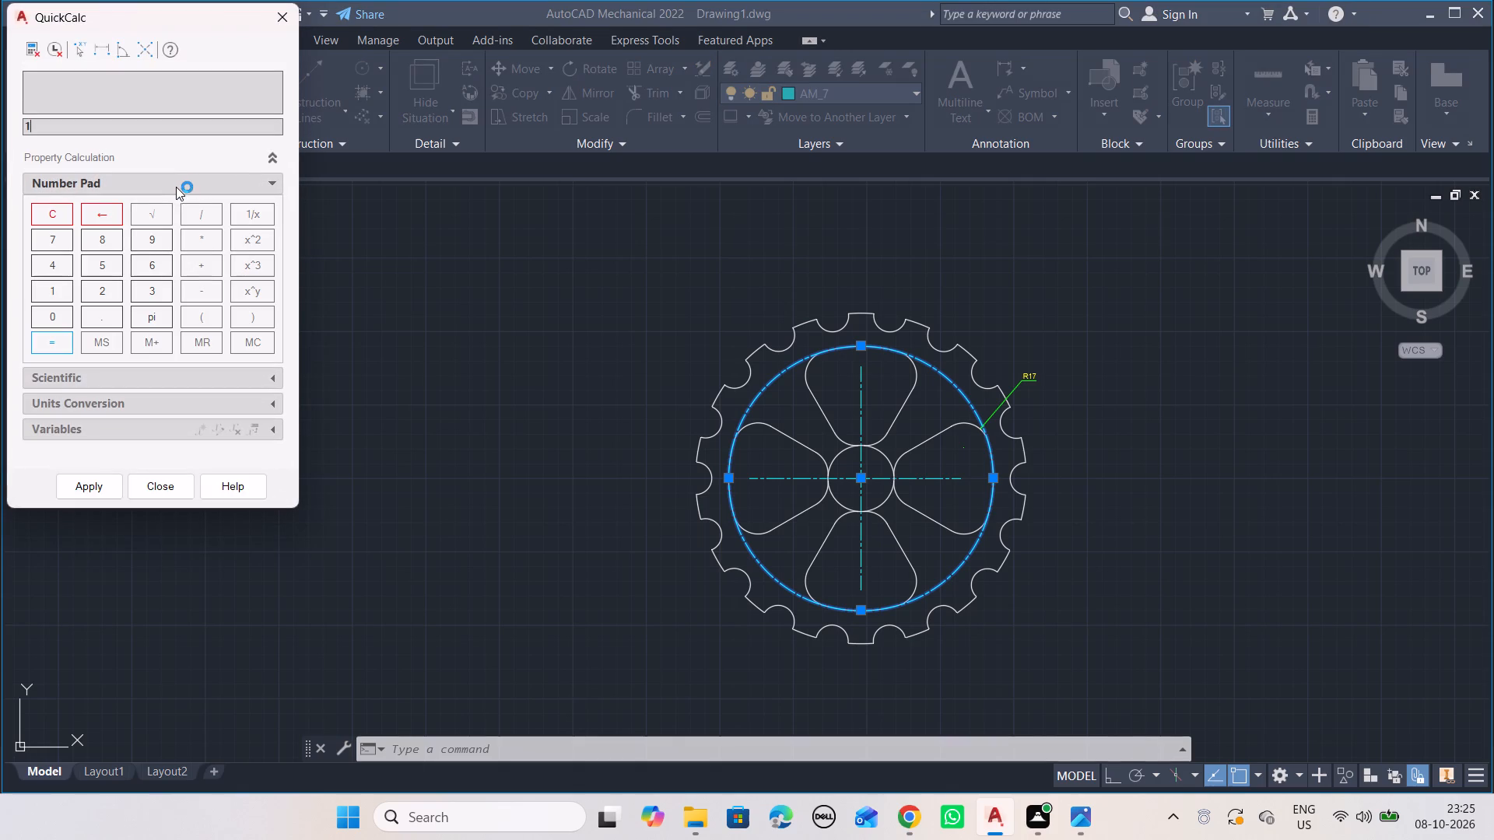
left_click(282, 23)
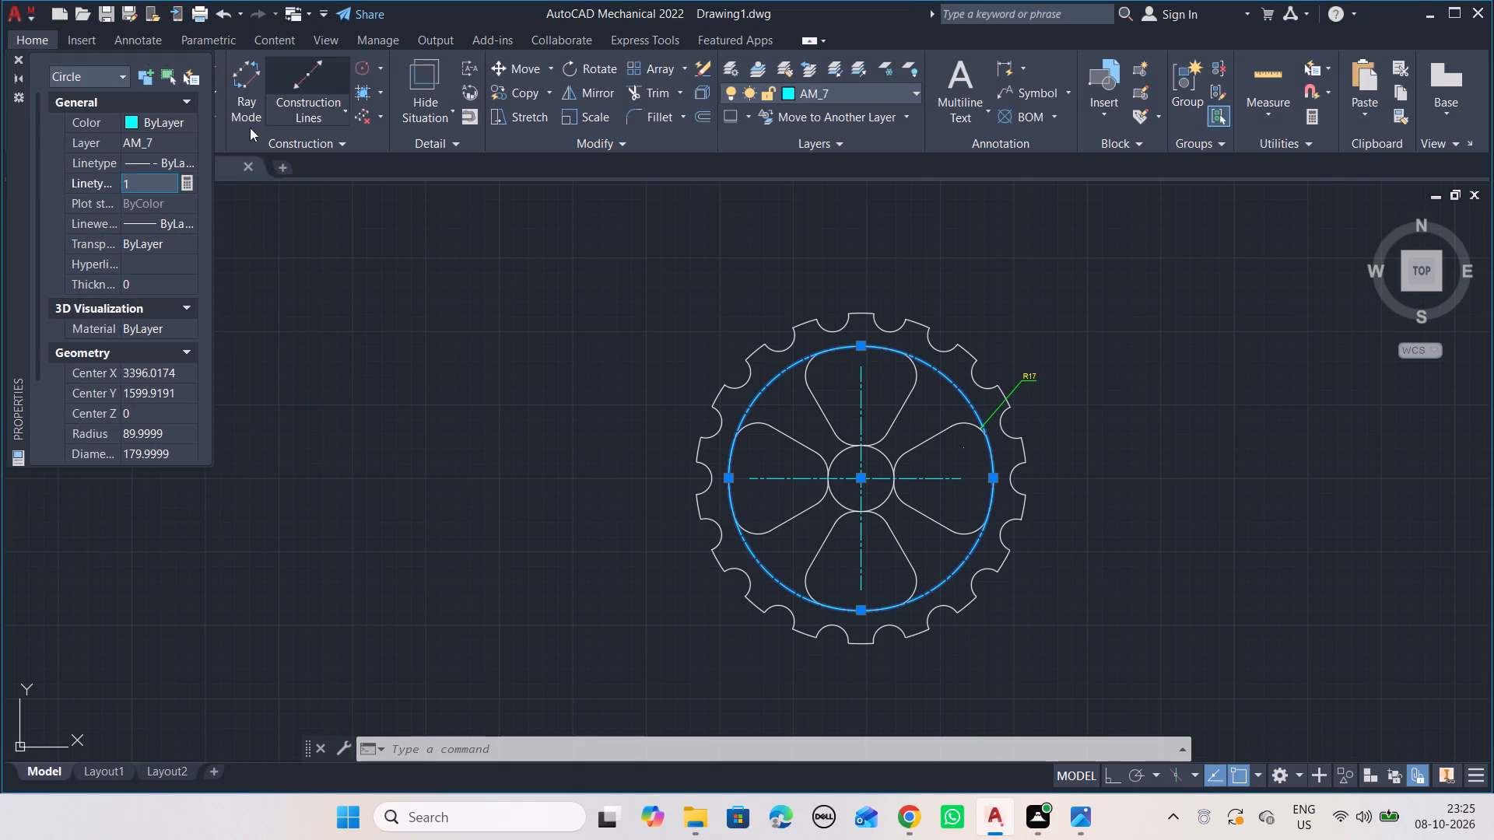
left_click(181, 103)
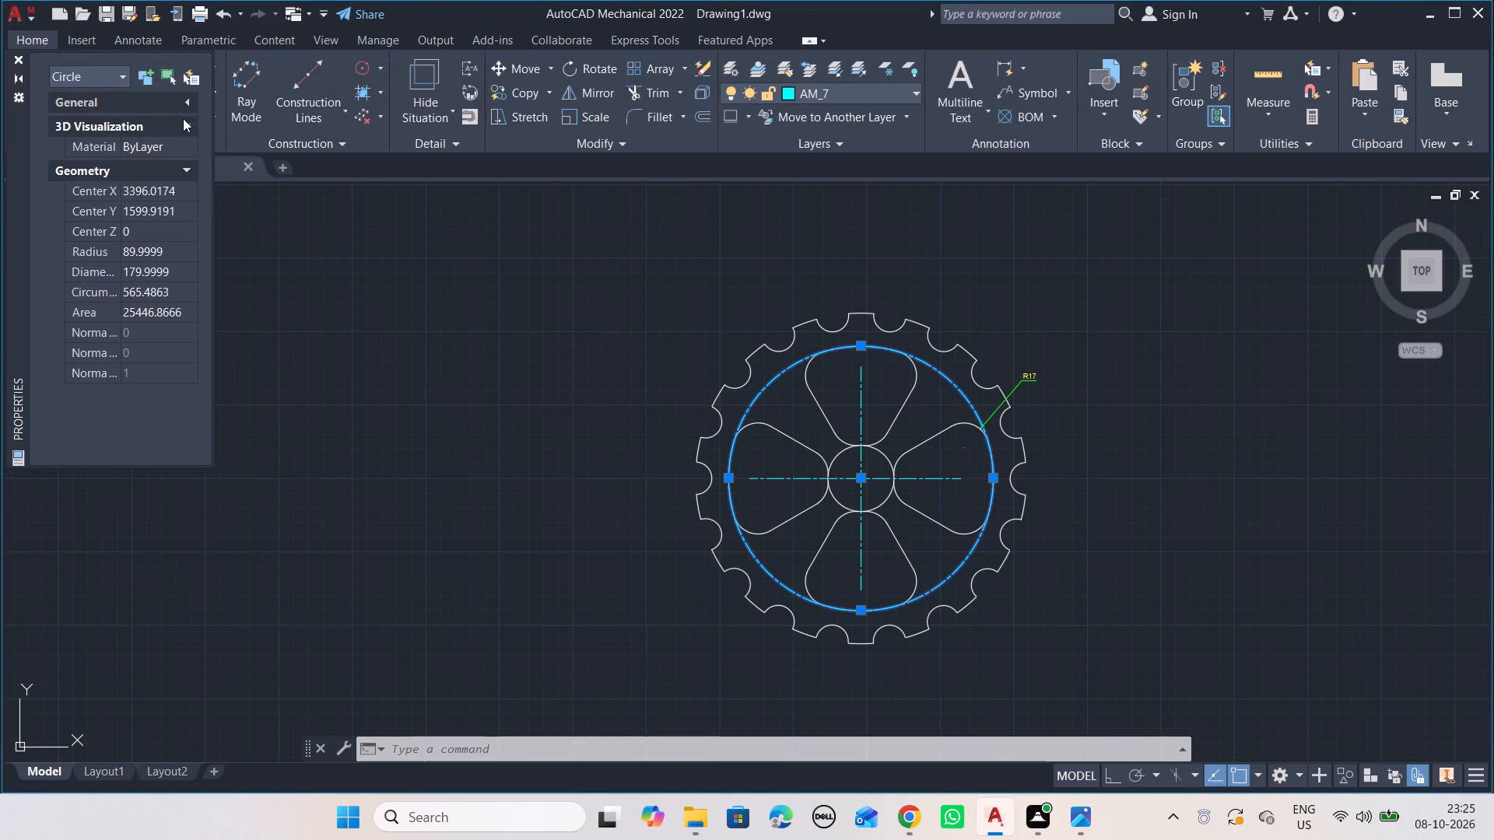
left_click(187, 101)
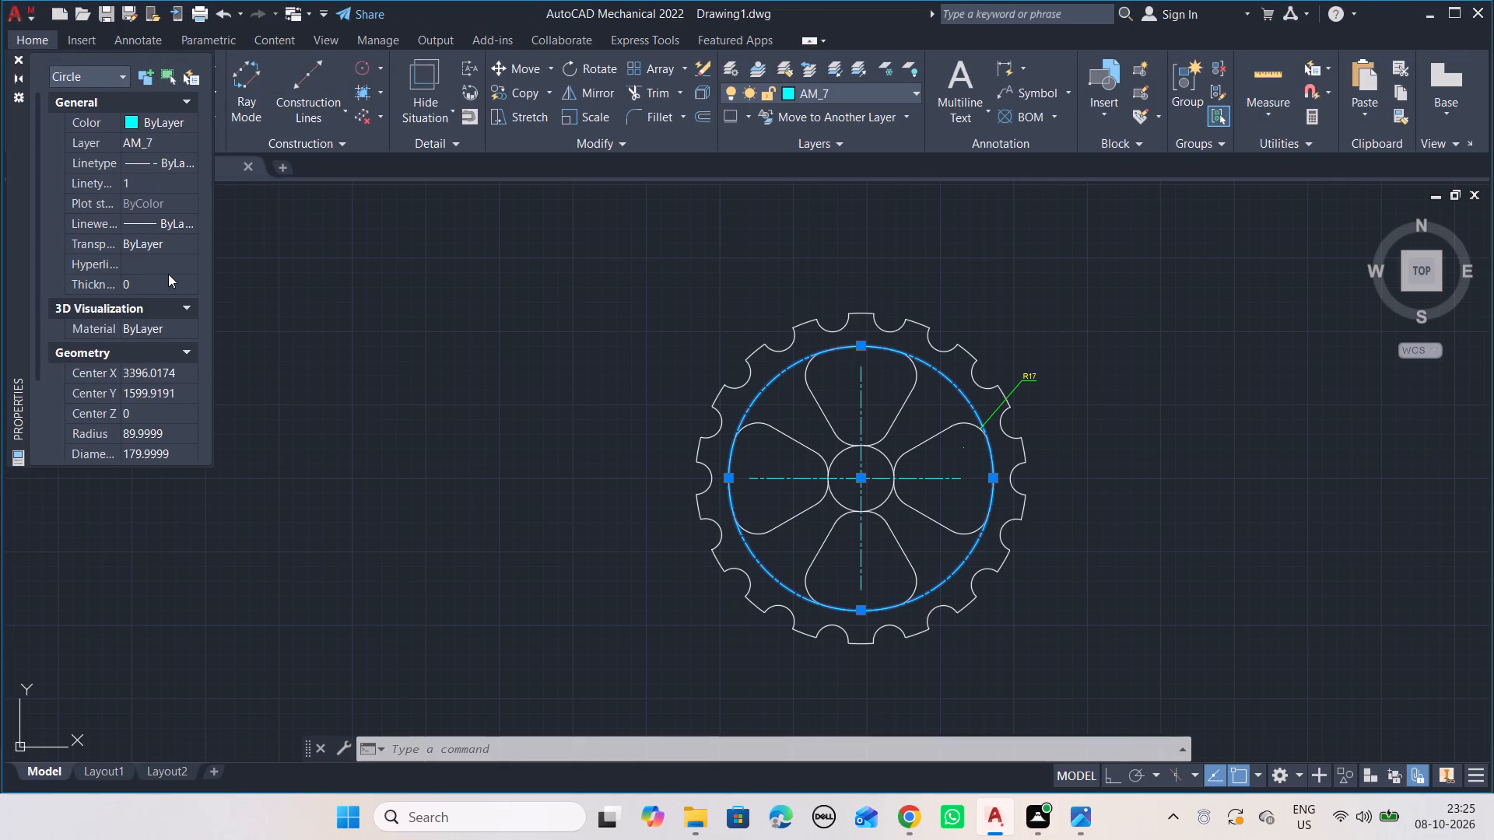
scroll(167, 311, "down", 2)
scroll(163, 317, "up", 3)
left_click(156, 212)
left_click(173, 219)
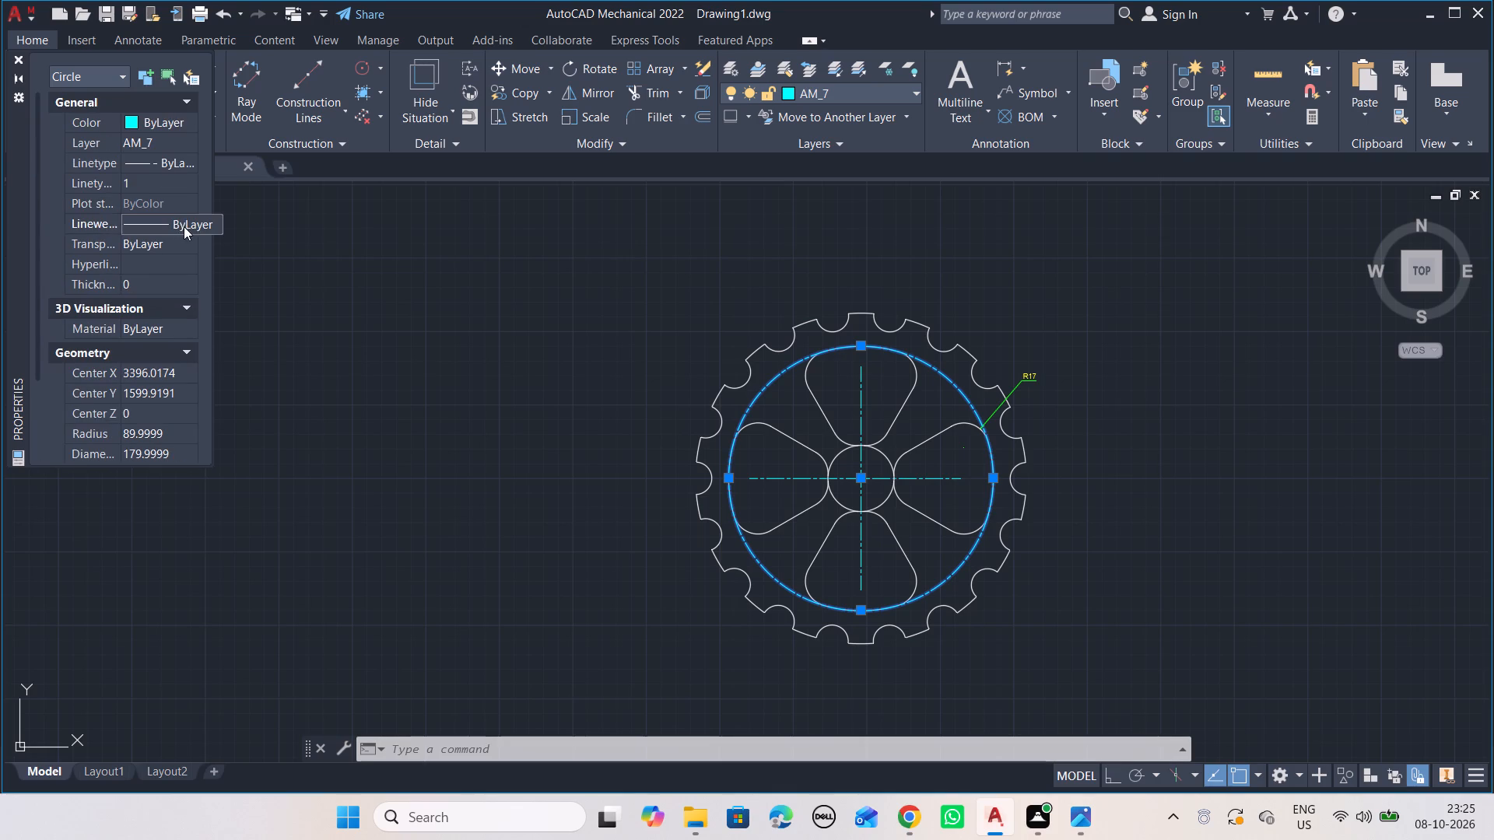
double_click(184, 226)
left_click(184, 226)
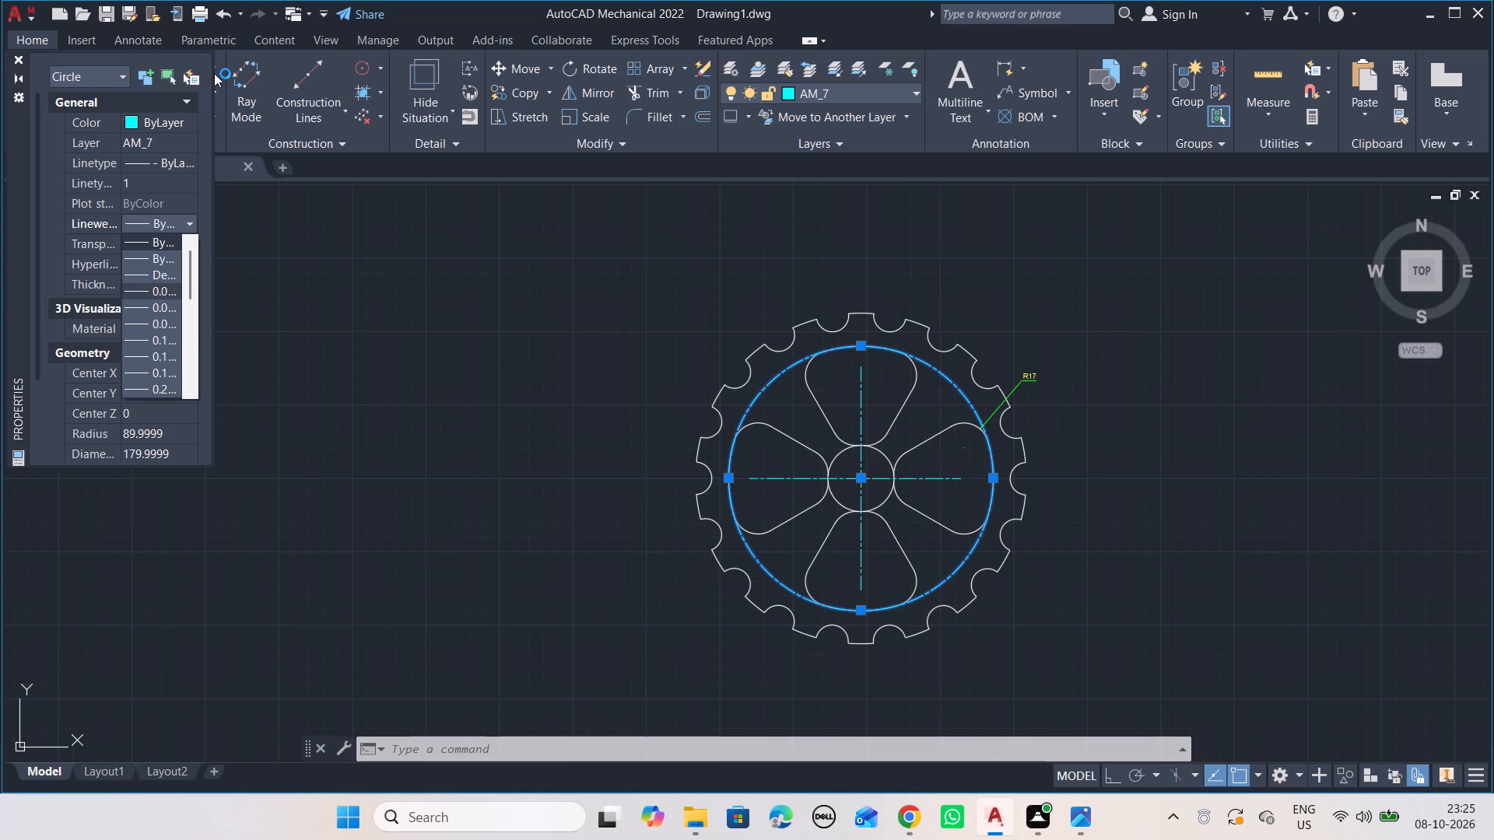
Move the Properties palette into the empty drawing area beside the wheel, clear of the ribbon.
left_click_drag(202, 58, 230, 110)
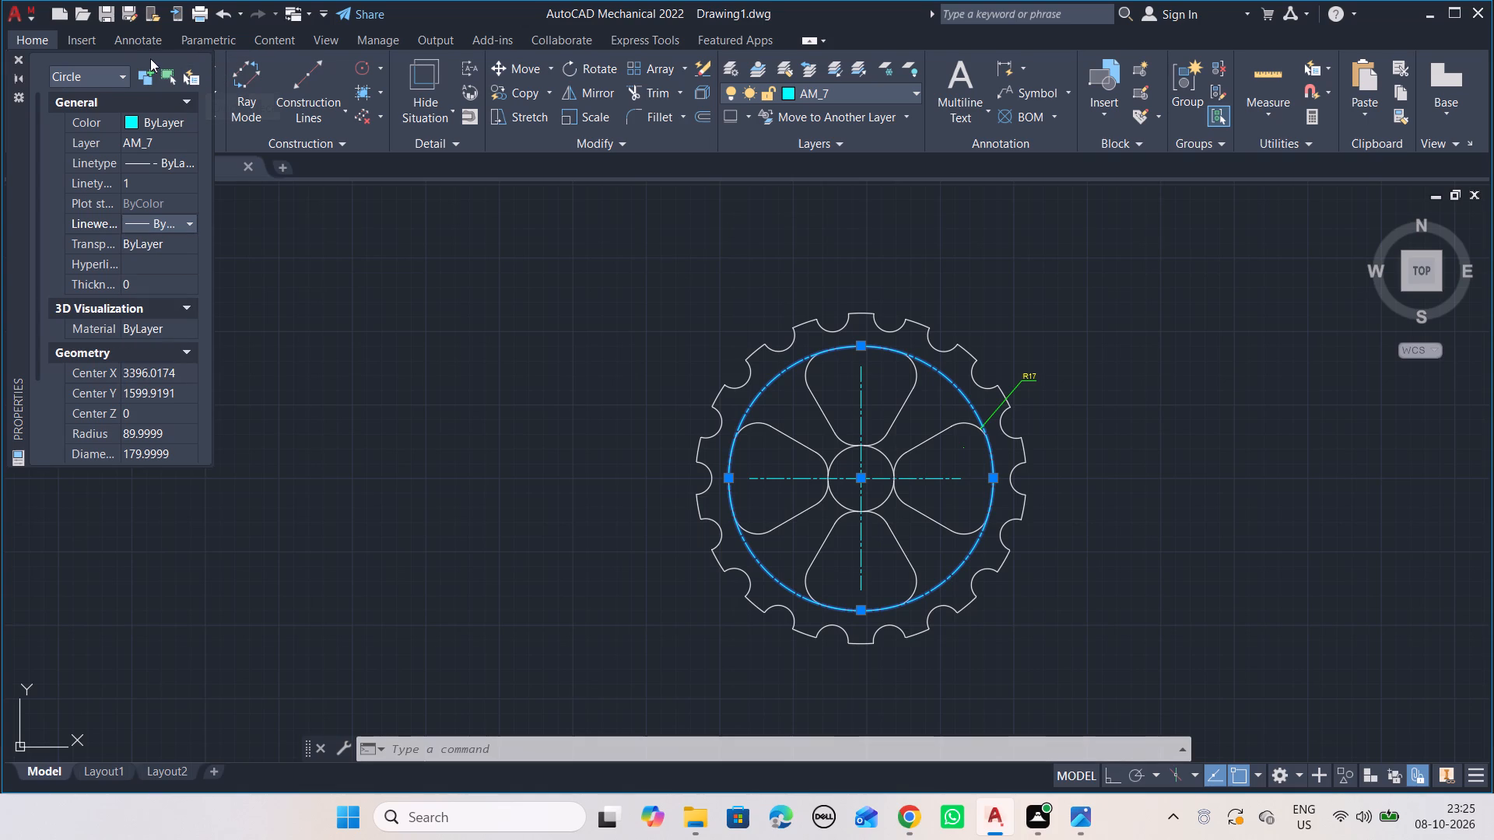
left_click_drag(137, 58, 145, 100)
left_click_drag(18, 168, 149, 374)
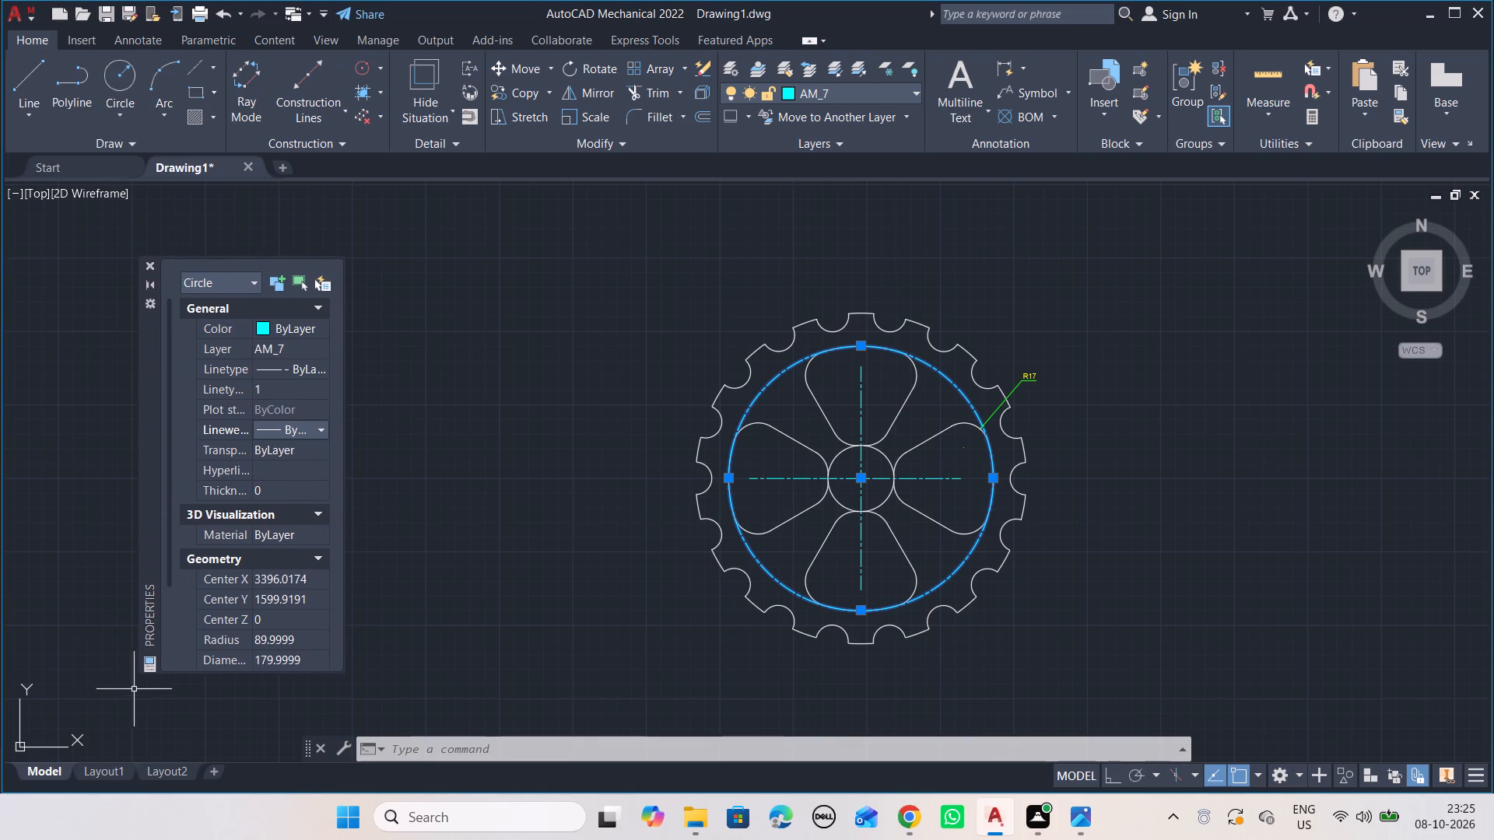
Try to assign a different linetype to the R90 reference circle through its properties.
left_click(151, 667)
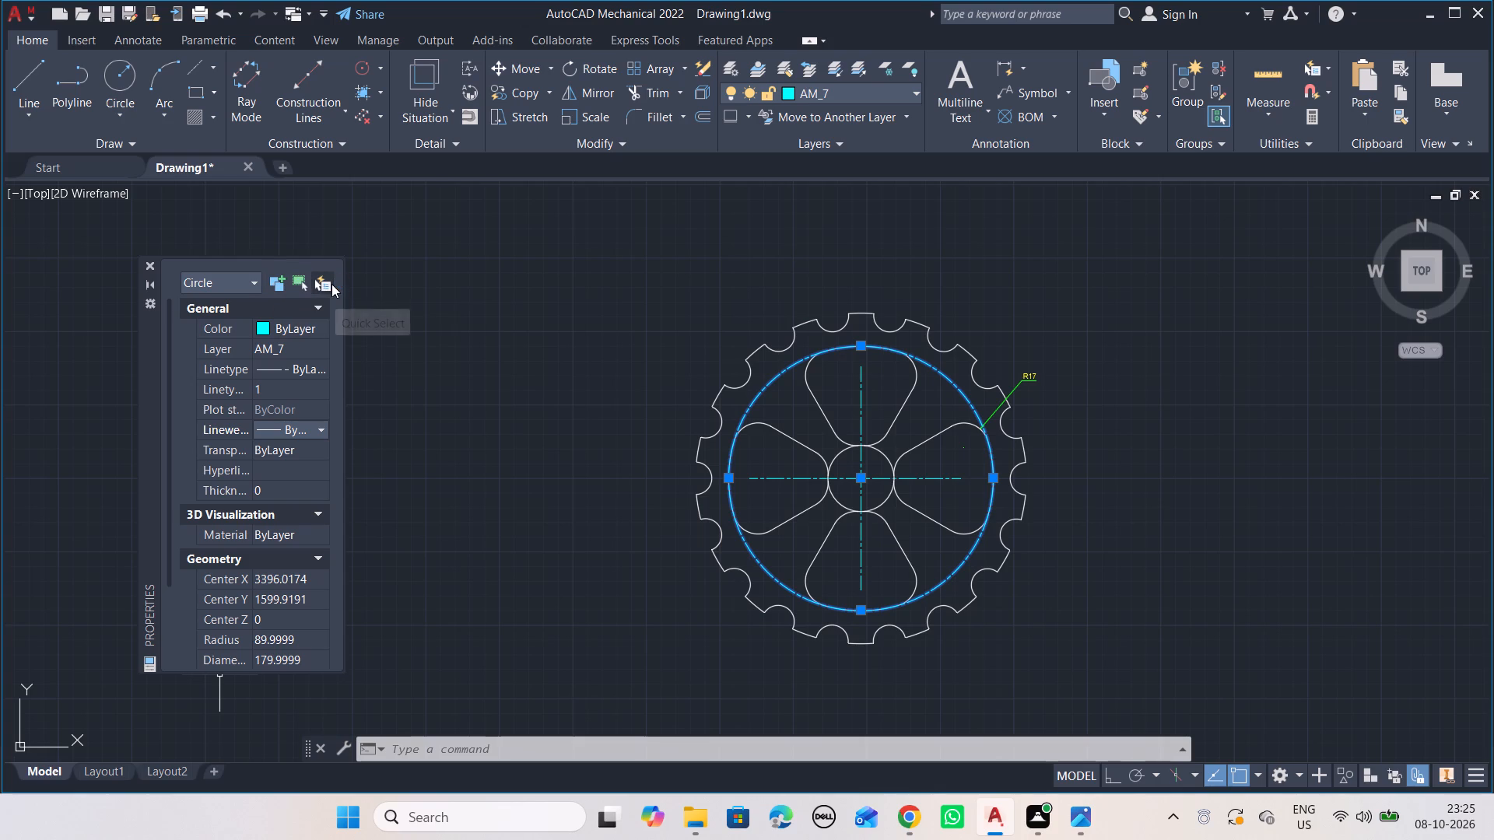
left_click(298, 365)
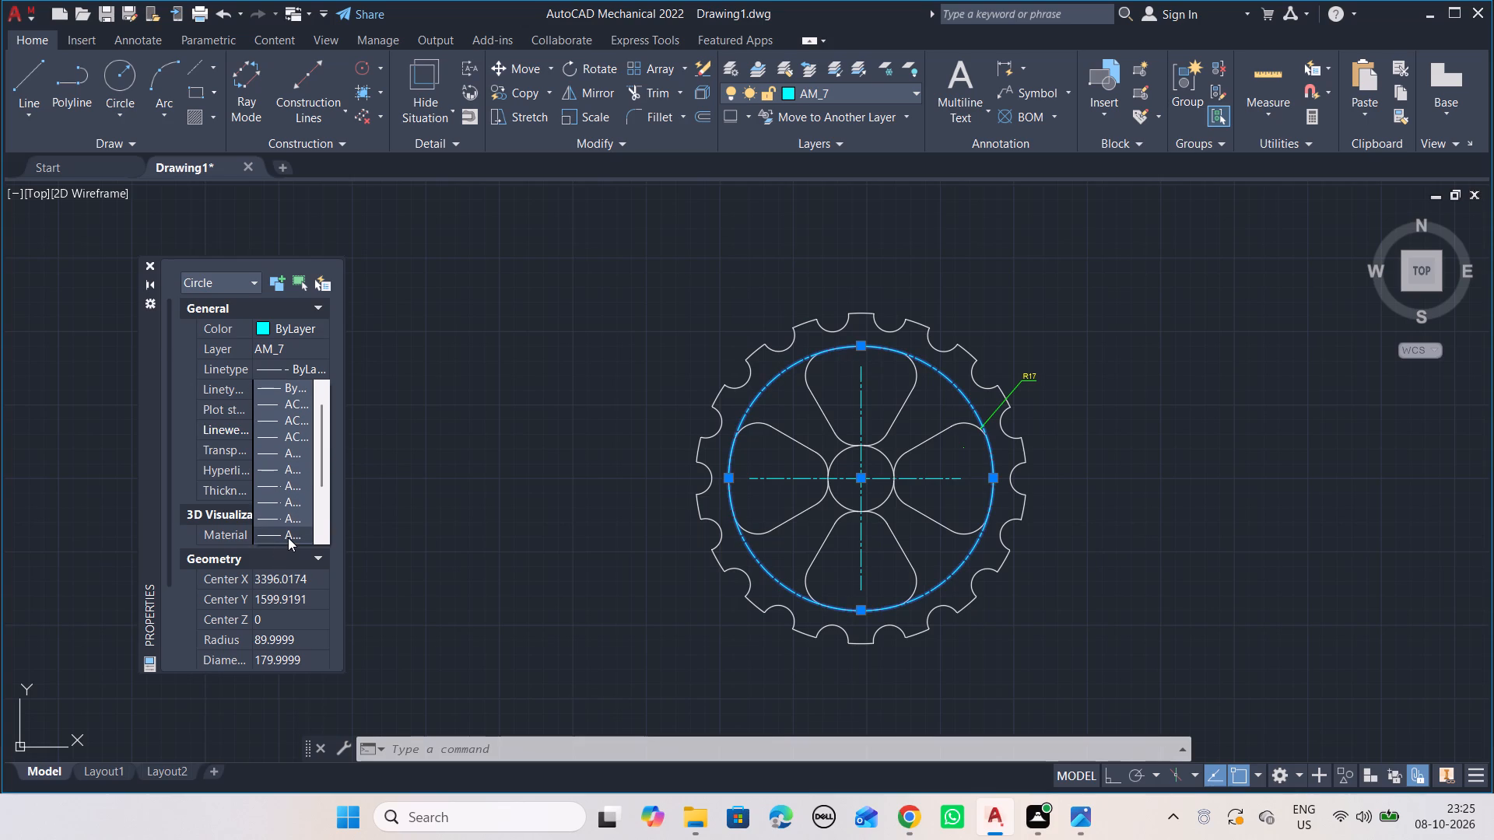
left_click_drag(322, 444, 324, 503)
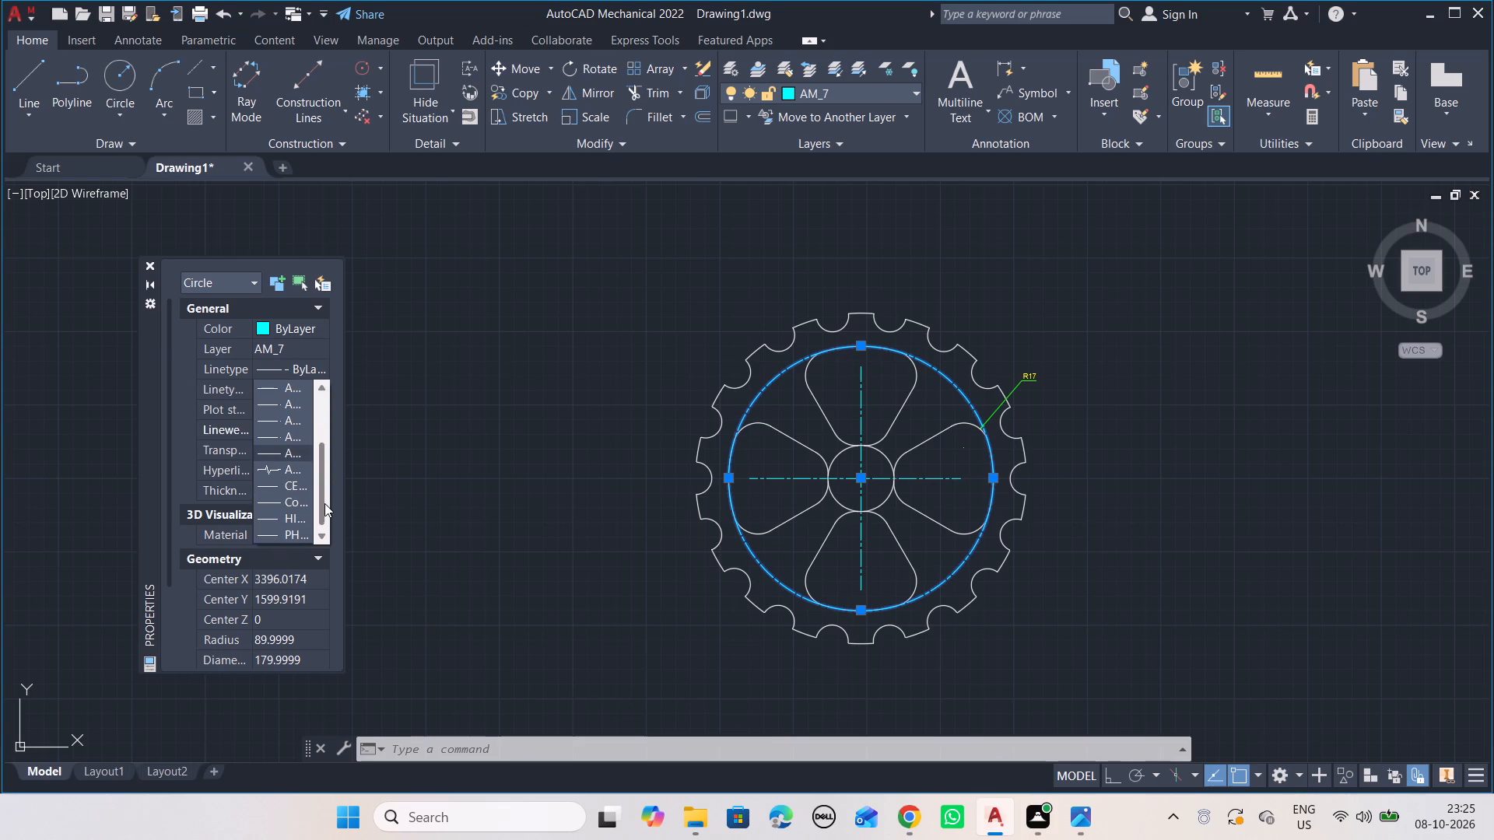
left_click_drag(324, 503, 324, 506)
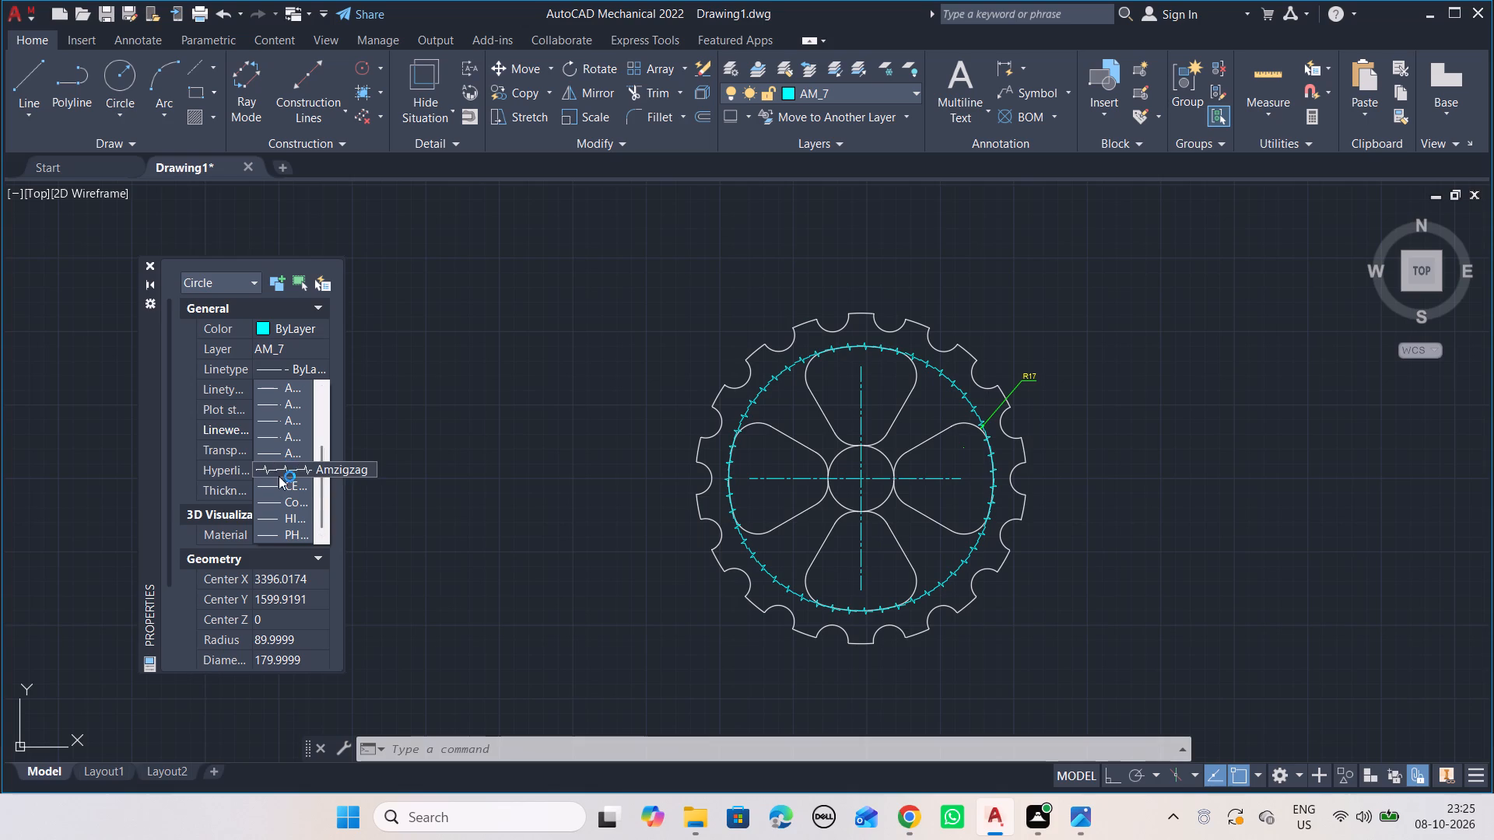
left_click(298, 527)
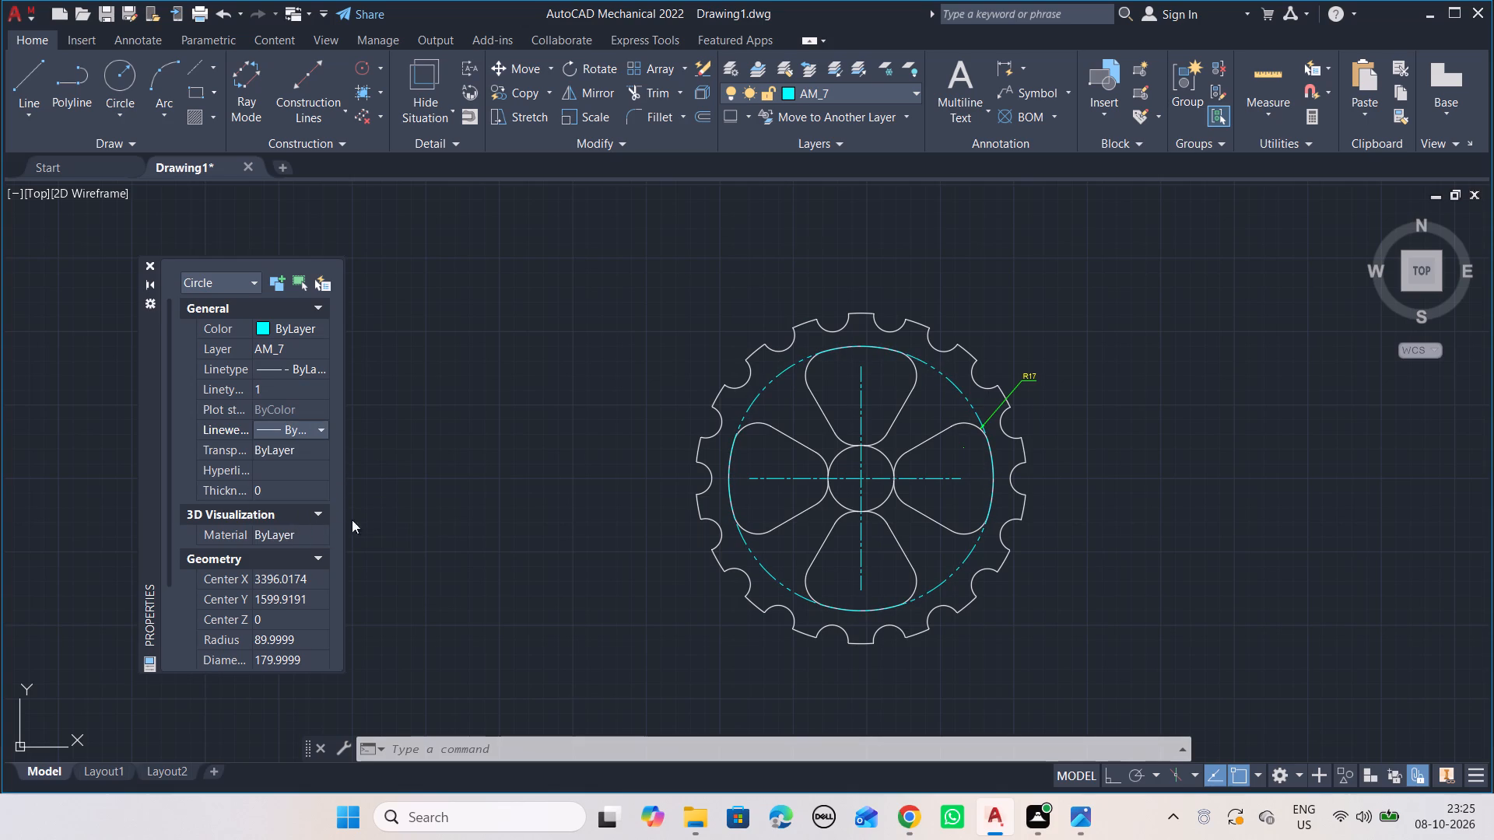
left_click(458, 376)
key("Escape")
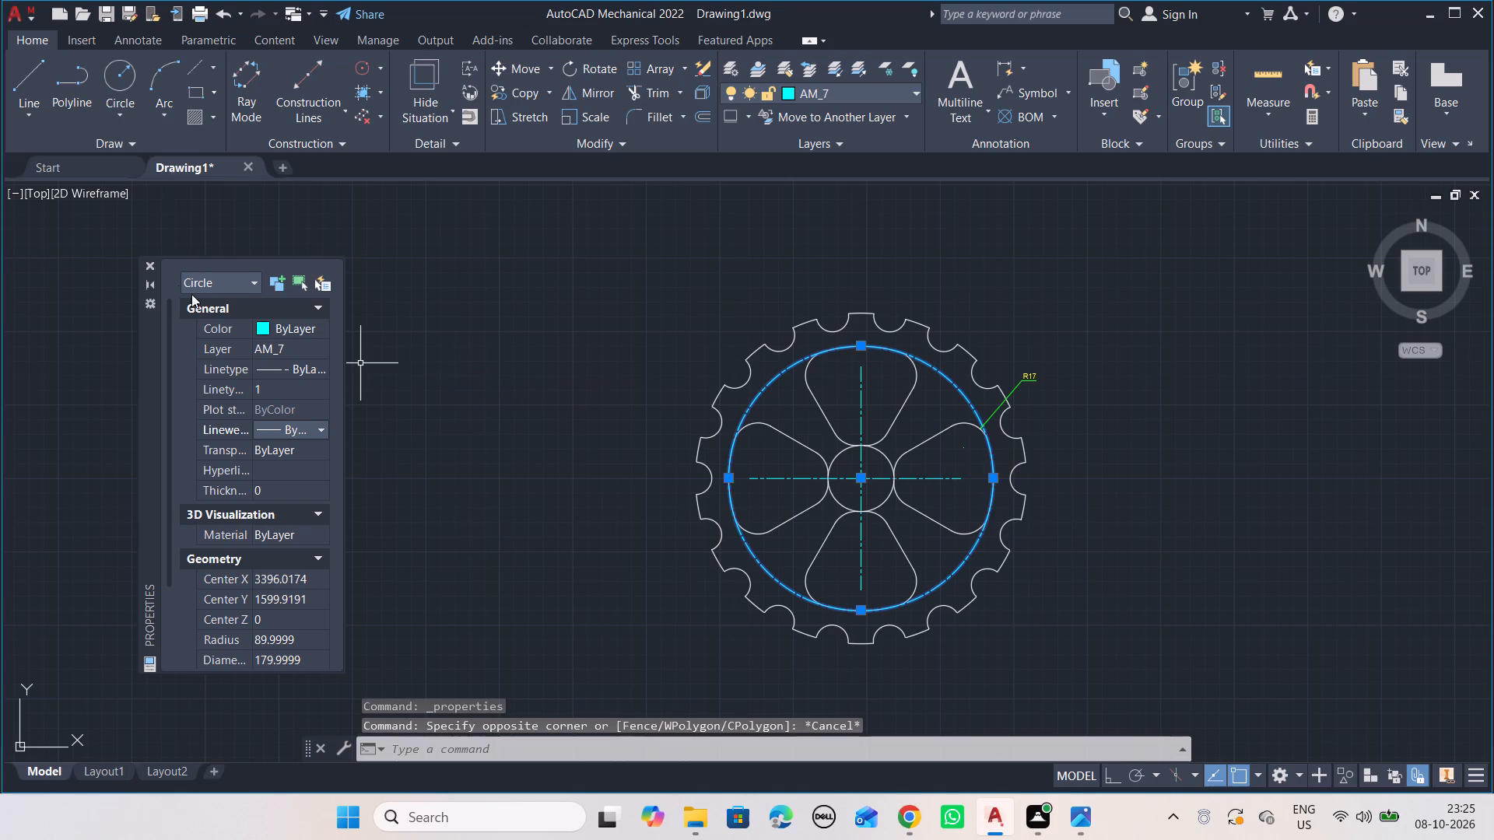
Close the Properties palette and deselect the R90 reference circle.
left_click(147, 266)
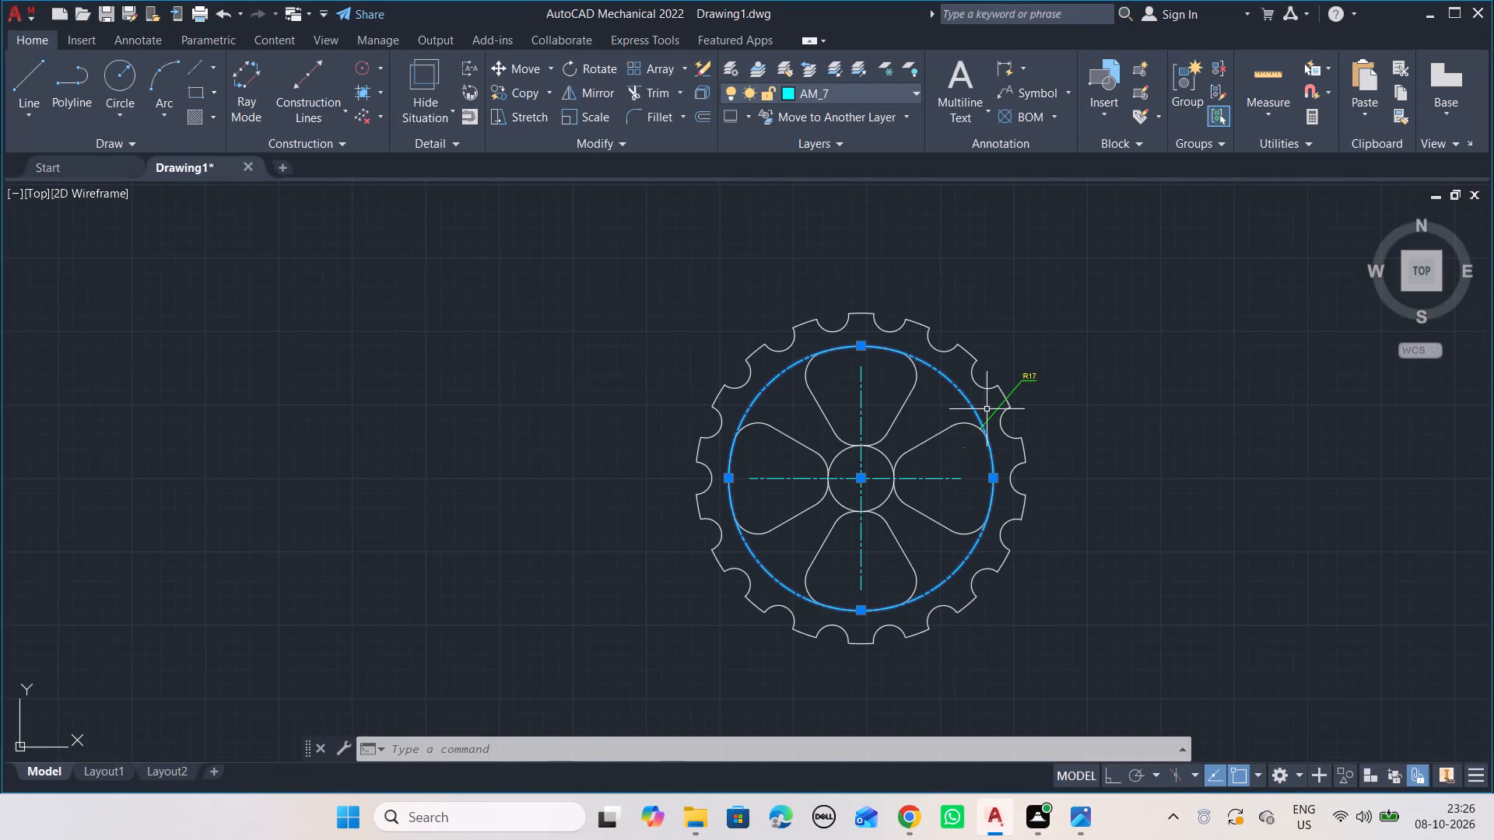
key("Escape")
Check the reference drawing and dimension the radius of the wheel's outer rim on a northwest tooth, placing the label outside the wheel.
scroll(965, 432, "up", 1)
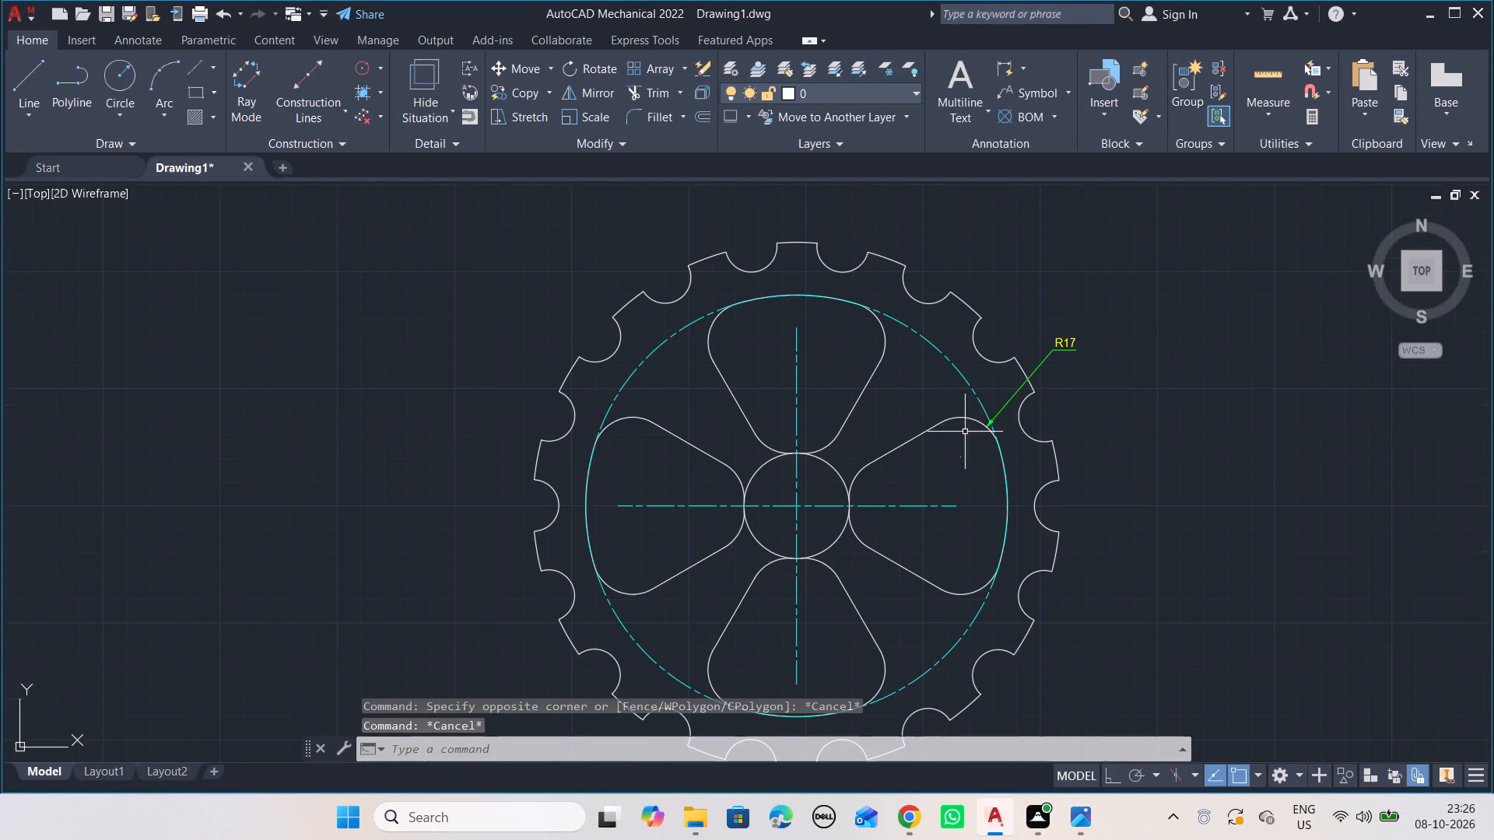
scroll(965, 432, "up", 1)
key("alt+Tab")
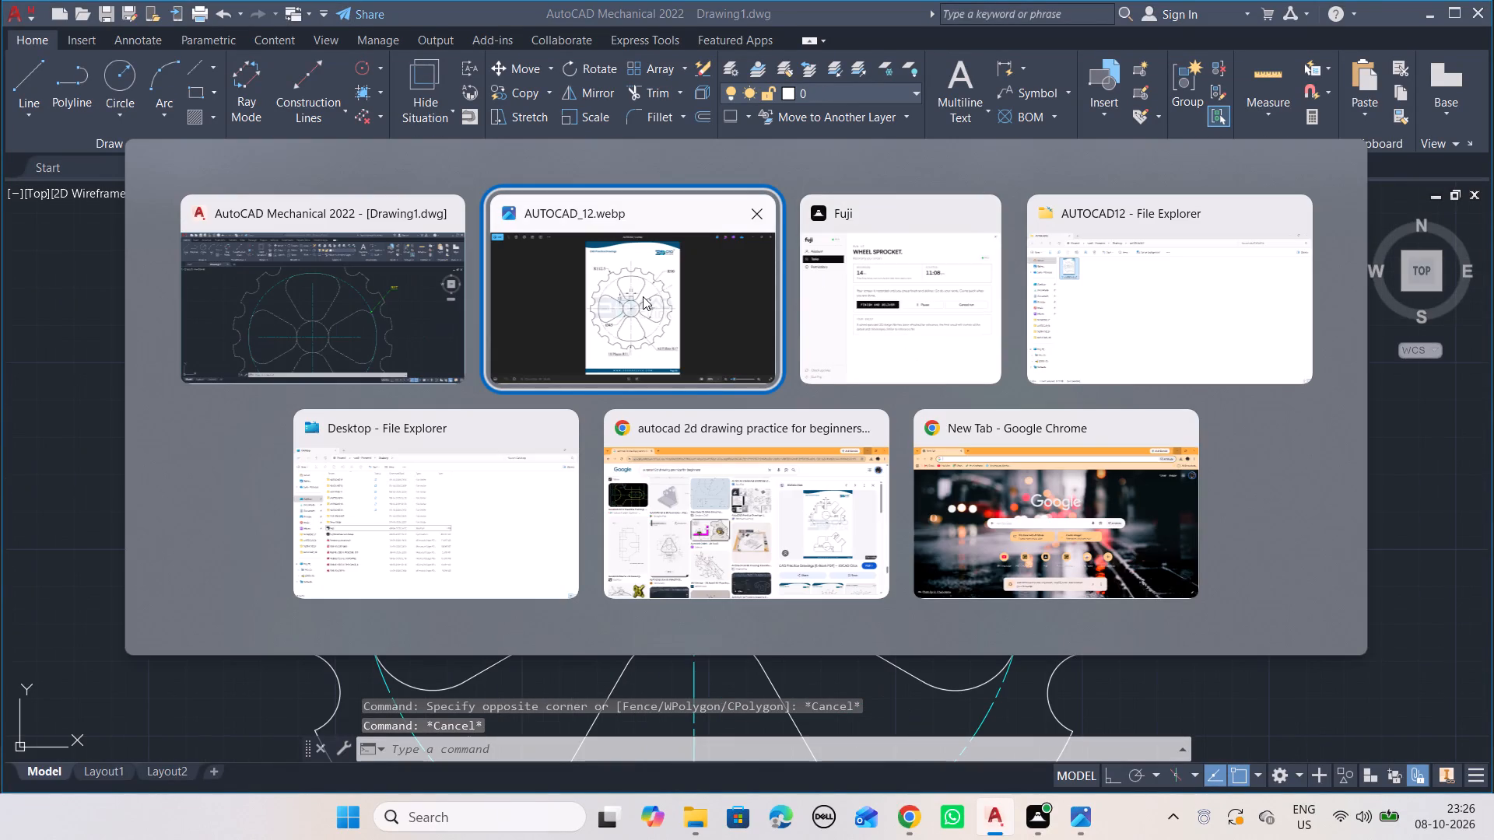
left_click(643, 296, "alt")
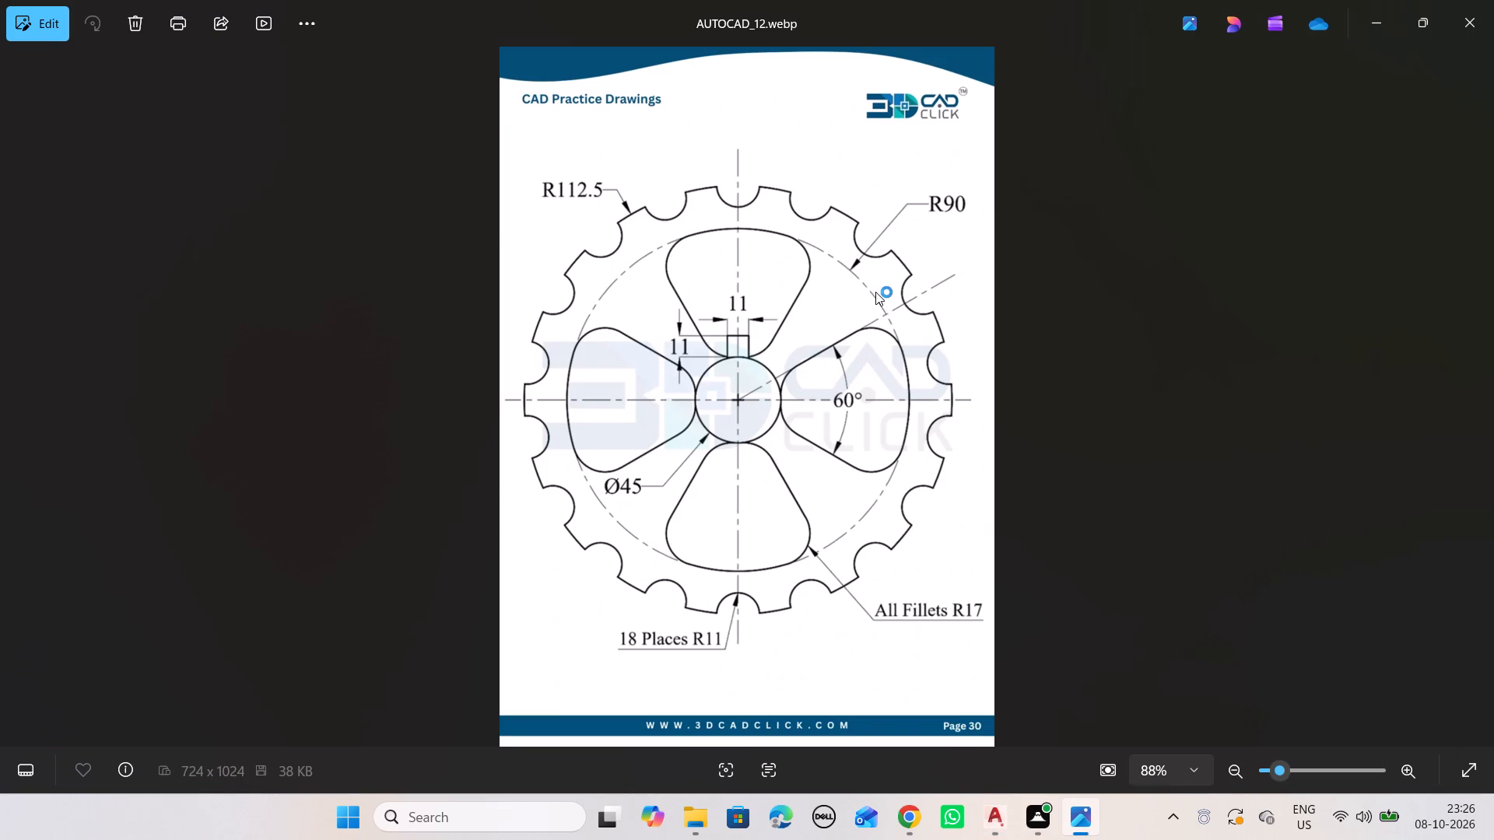
key("alt+Tab")
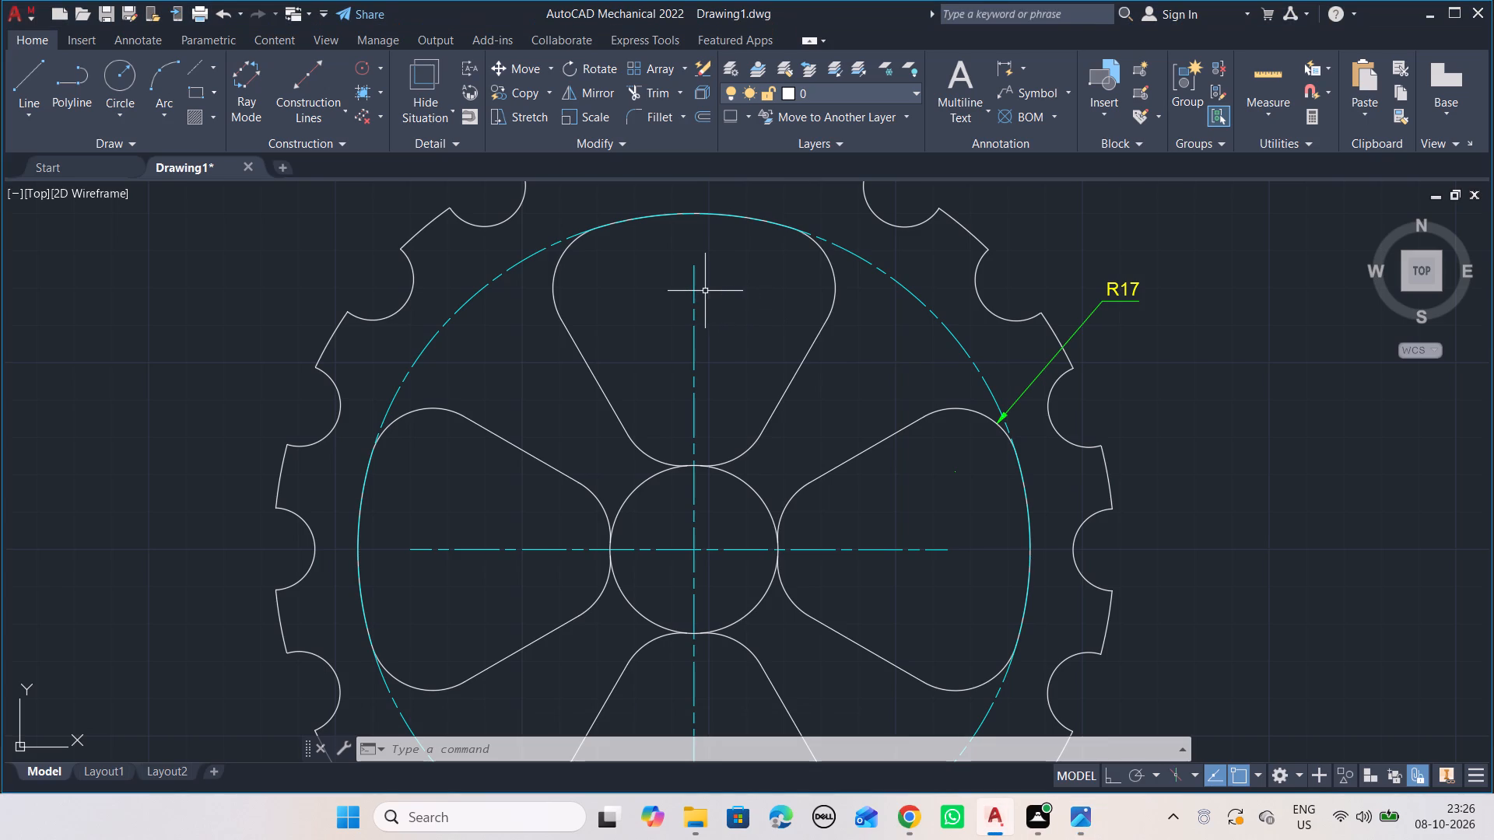
scroll(724, 365, "down", 1)
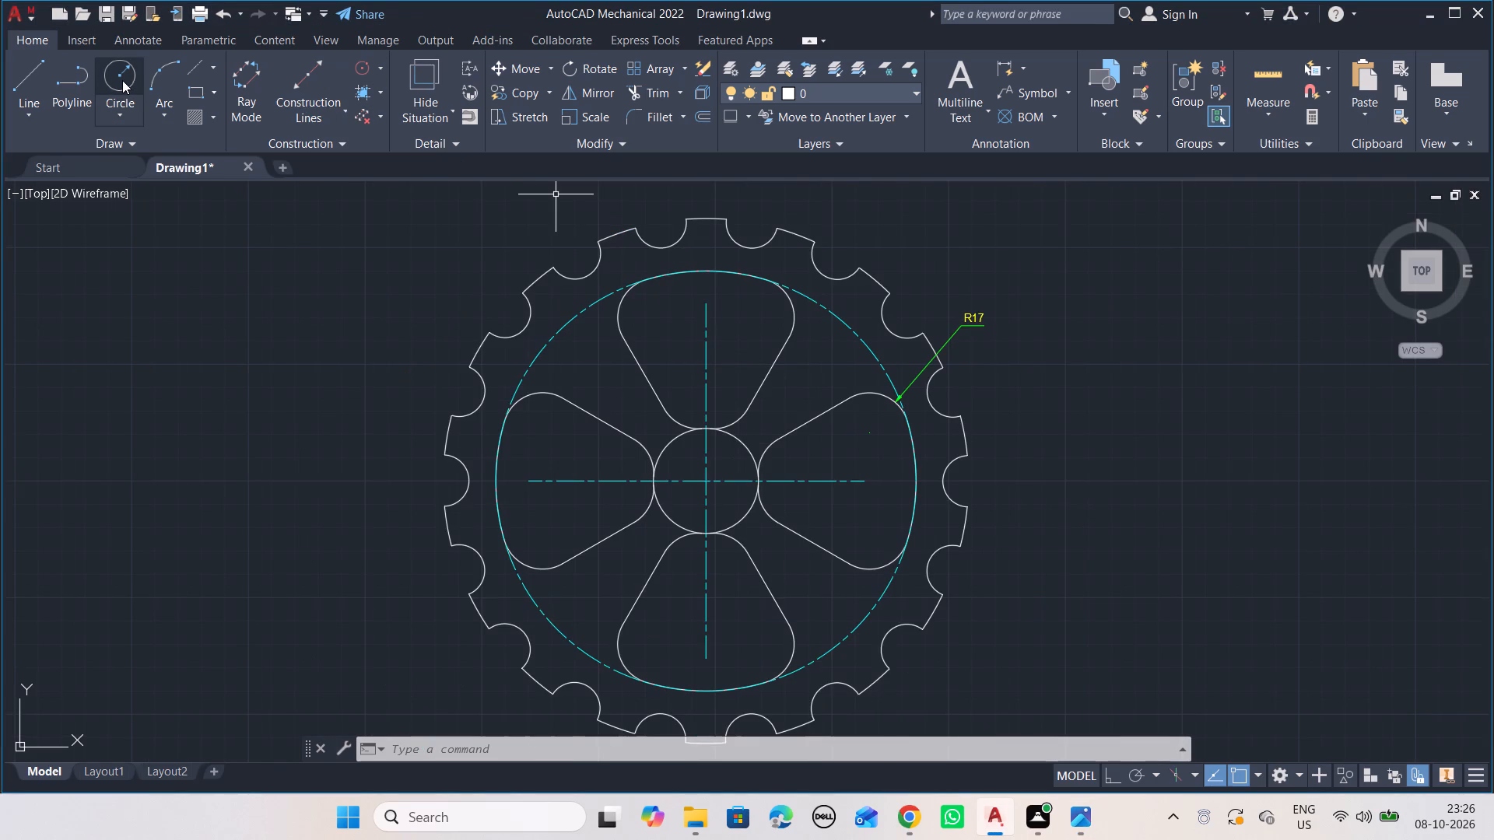
left_click(157, 45)
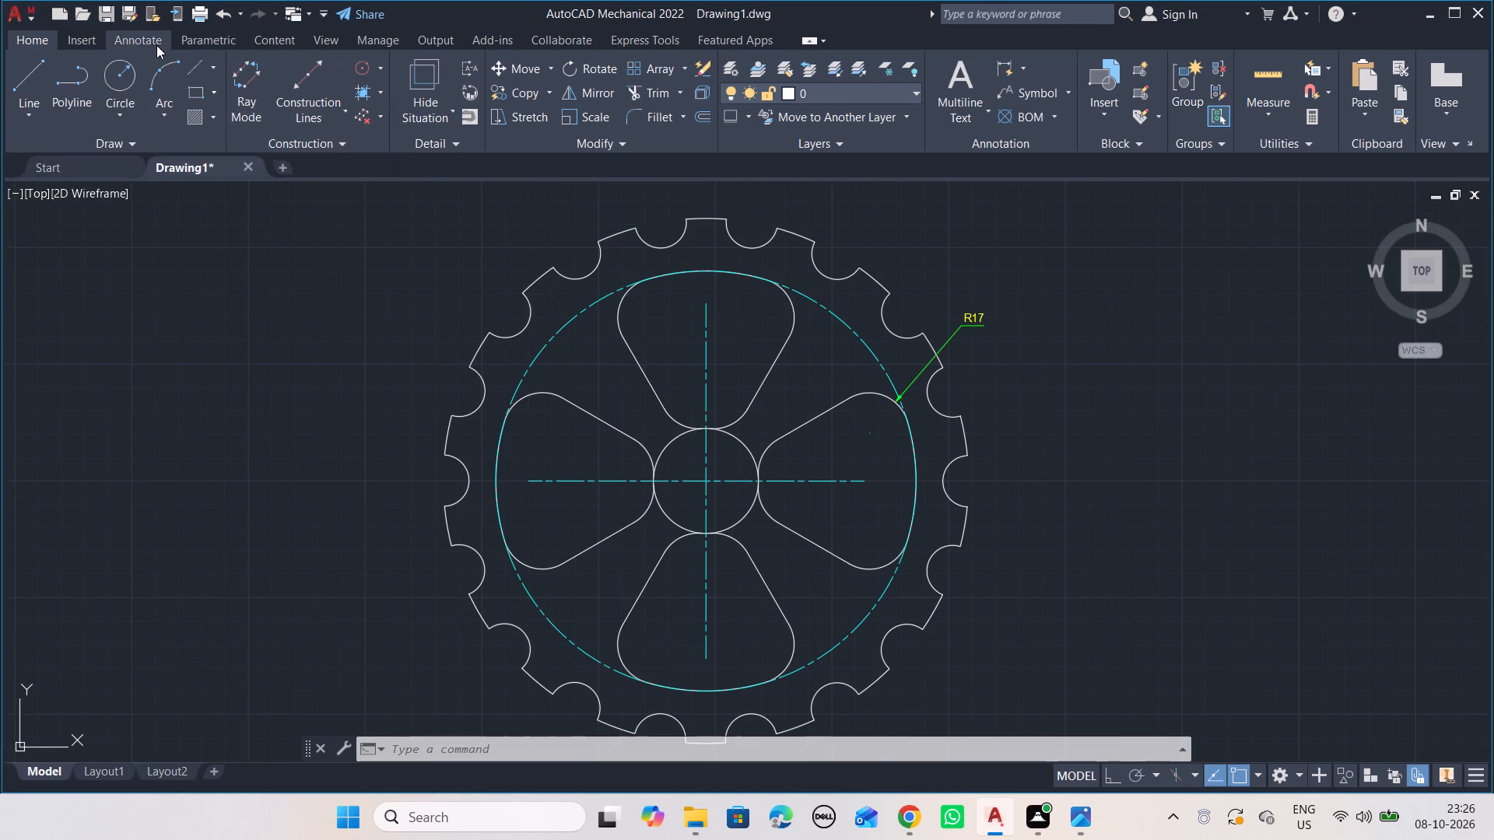
left_click(145, 96)
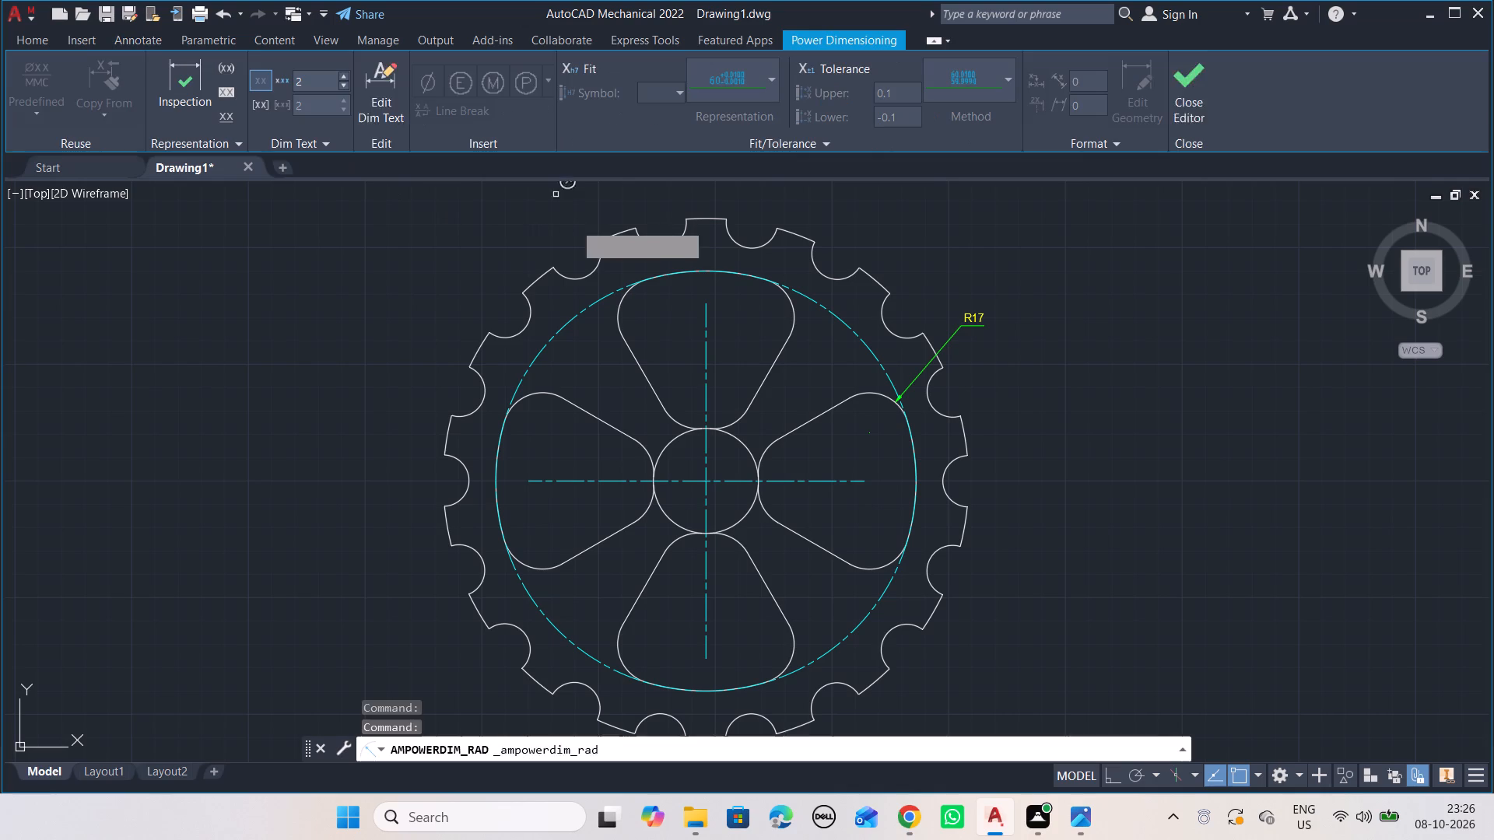
left_click(609, 236)
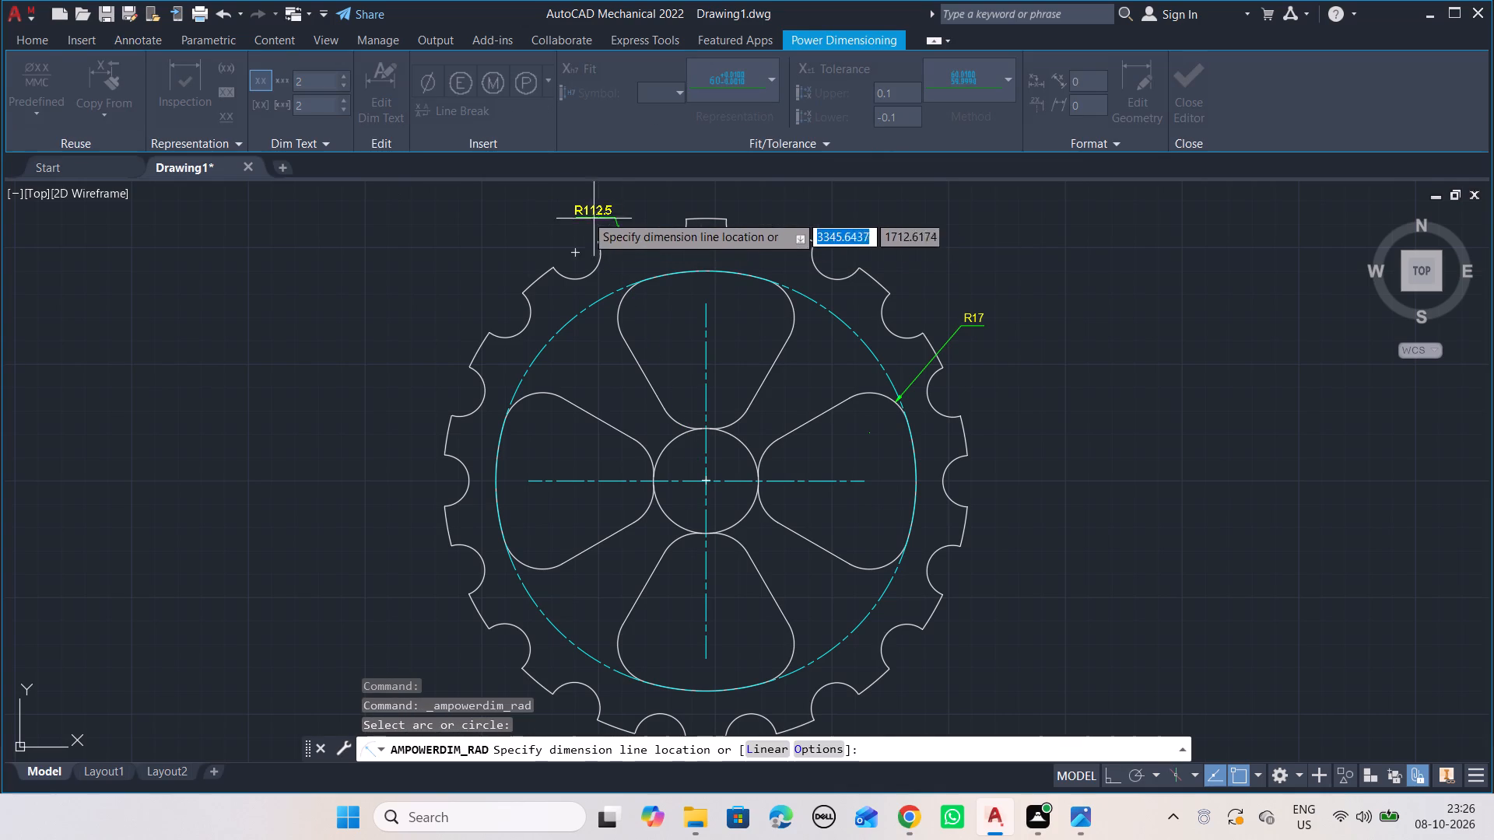
middle_click_drag(588, 233, 602, 253)
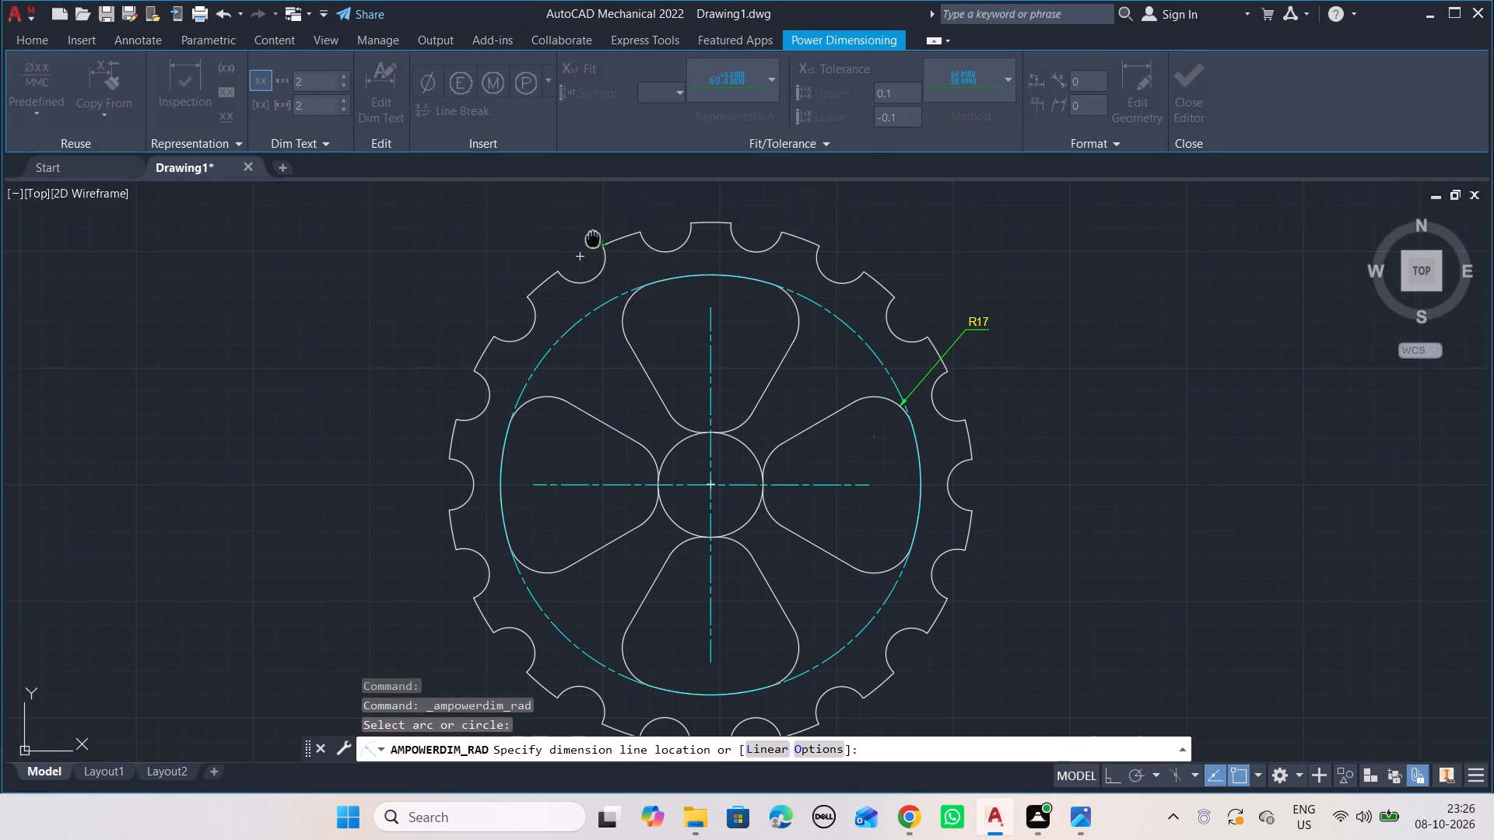
middle_click_drag(602, 253, 665, 364)
left_click(643, 310)
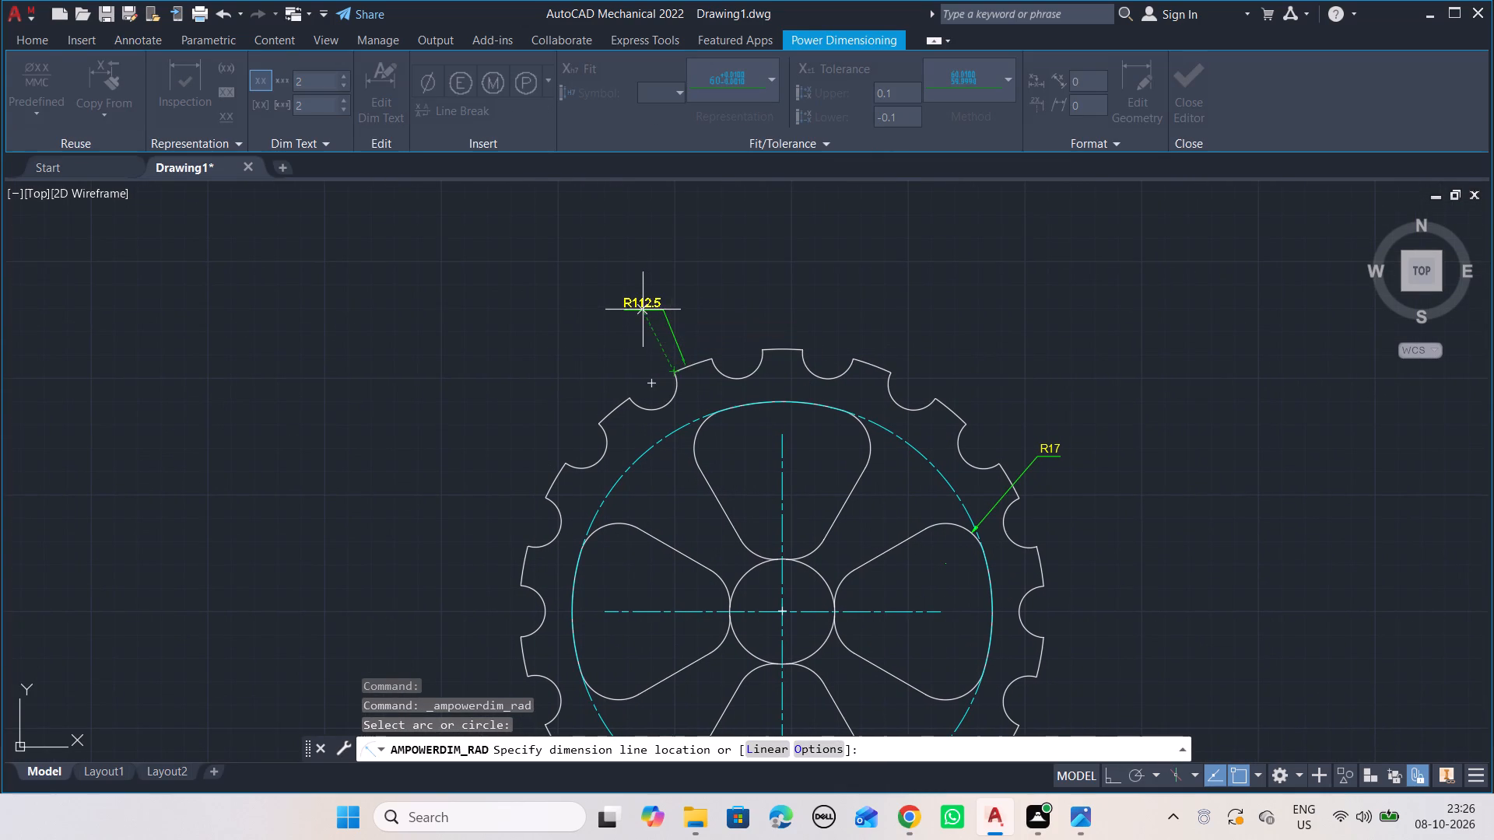
left_click(759, 319)
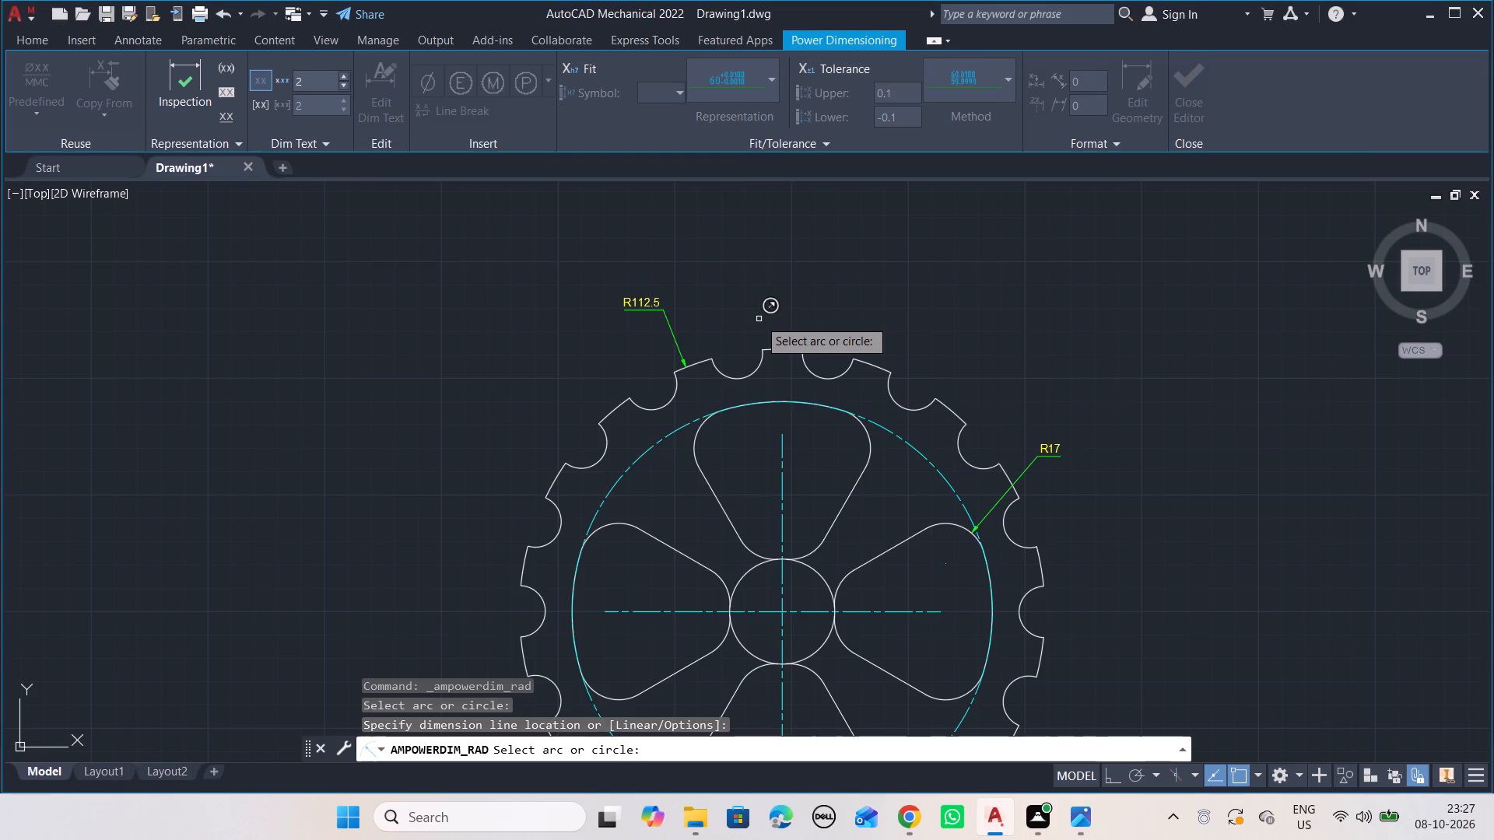
Dimension the radius of the dash-dot reference circle on its northeast side, with the label outside the wheel, and end radius dimensioning.
key("alt+Tab")
key("alt+Tab")
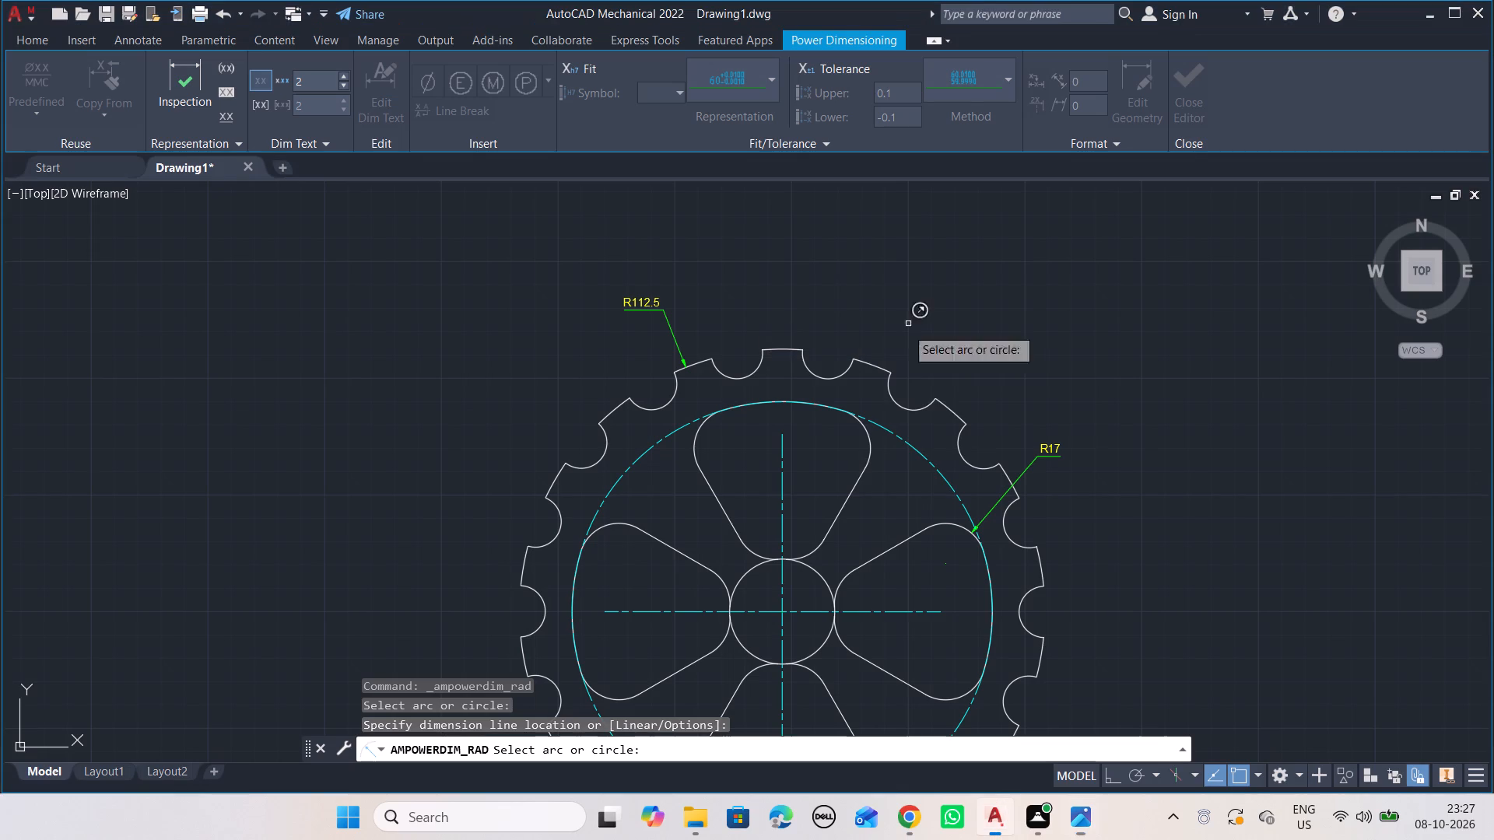
left_click(911, 449)
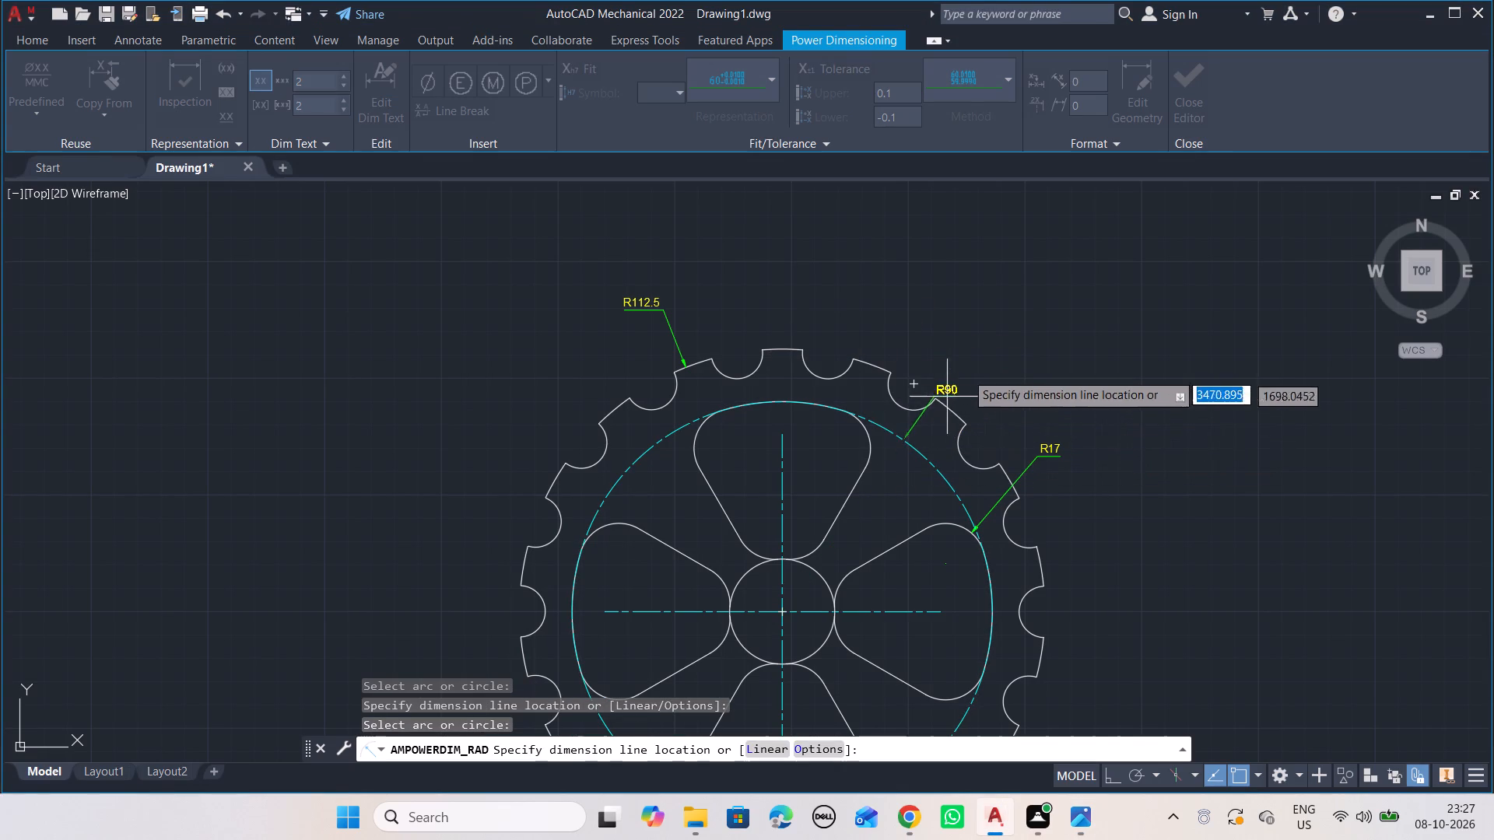
left_click(1006, 345)
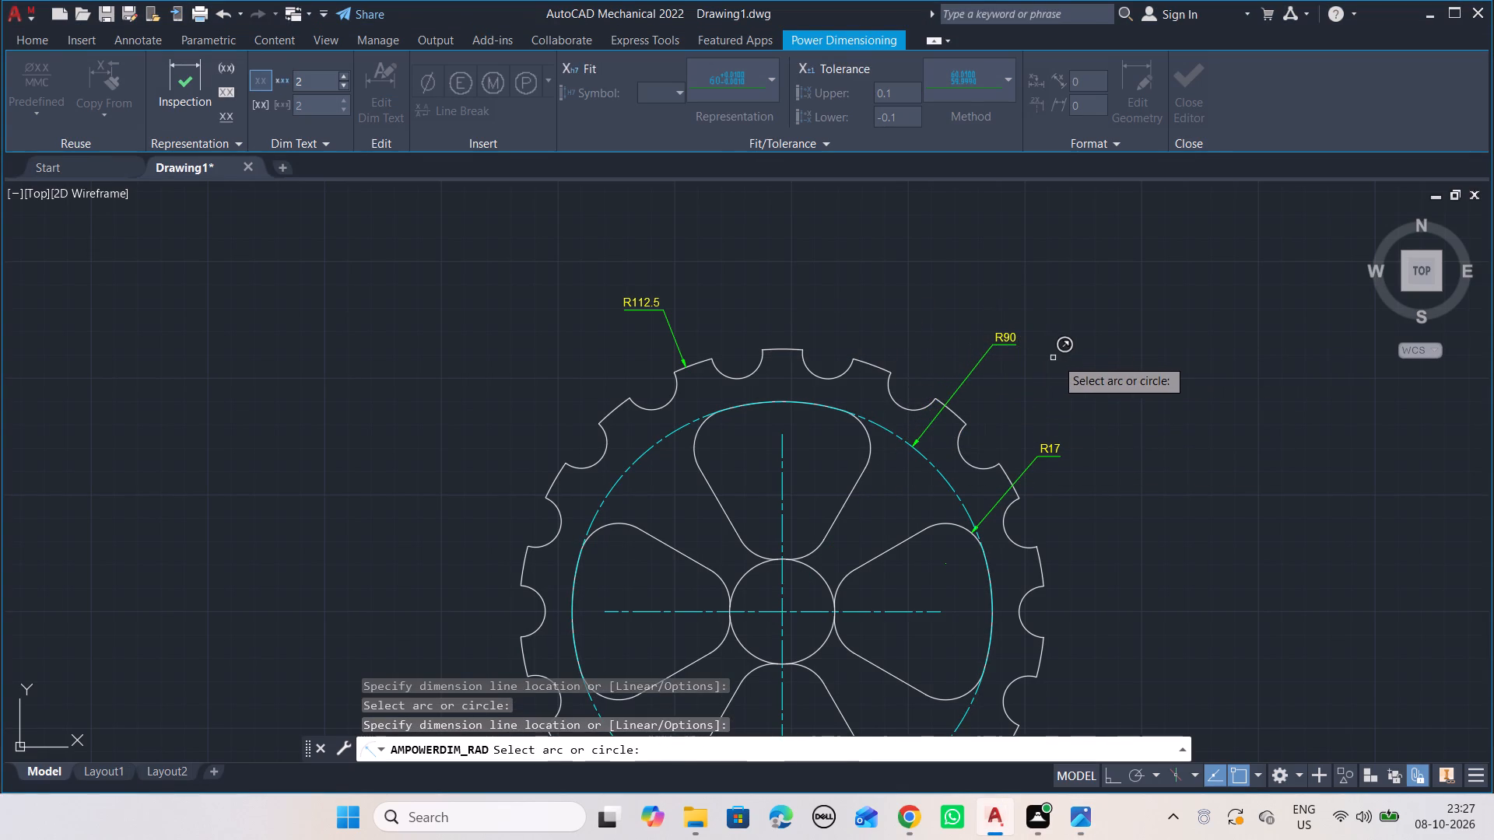
key("alt+Tab")
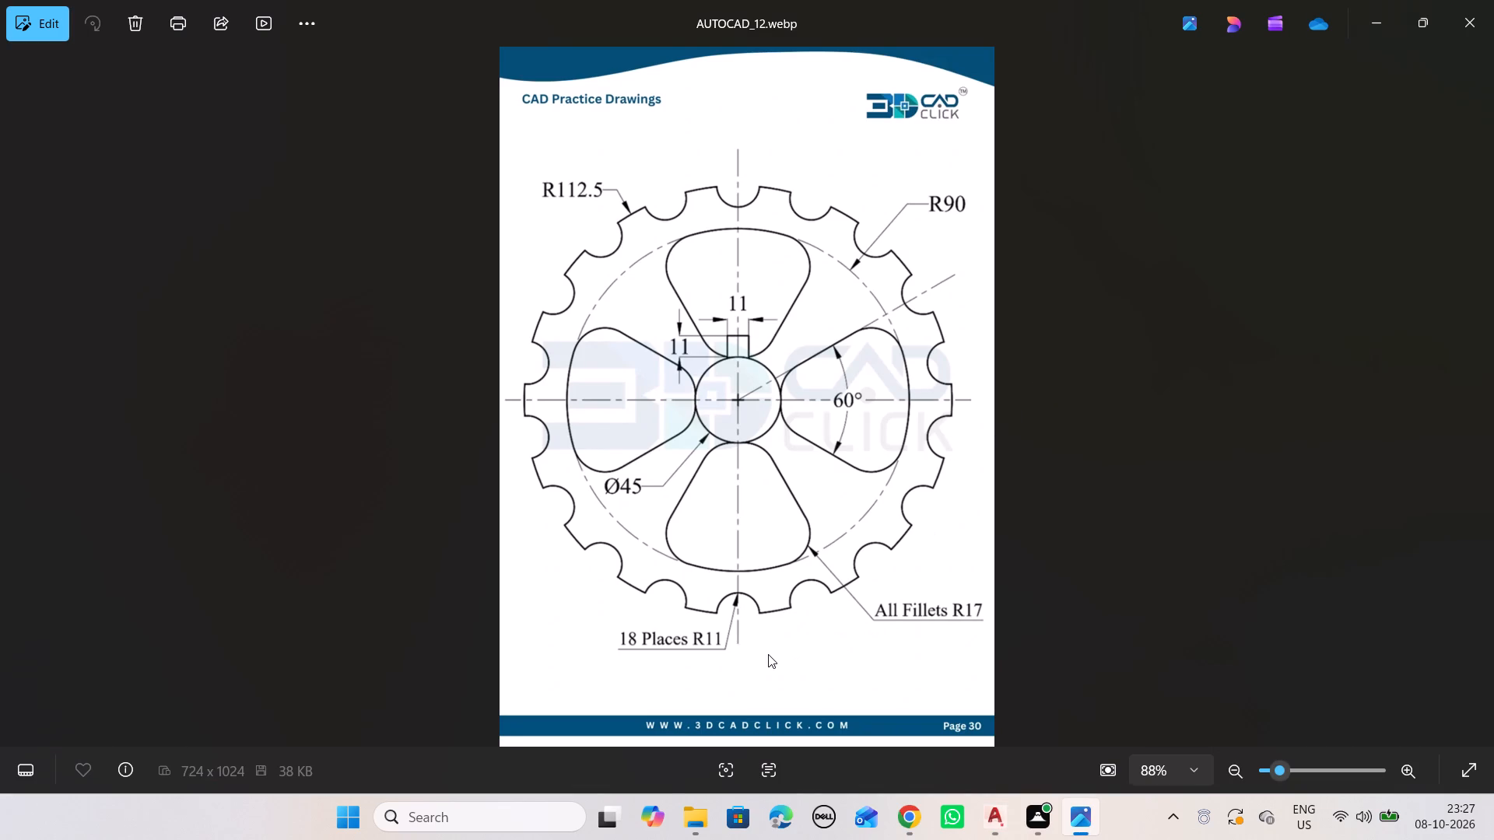
key("alt+Tab")
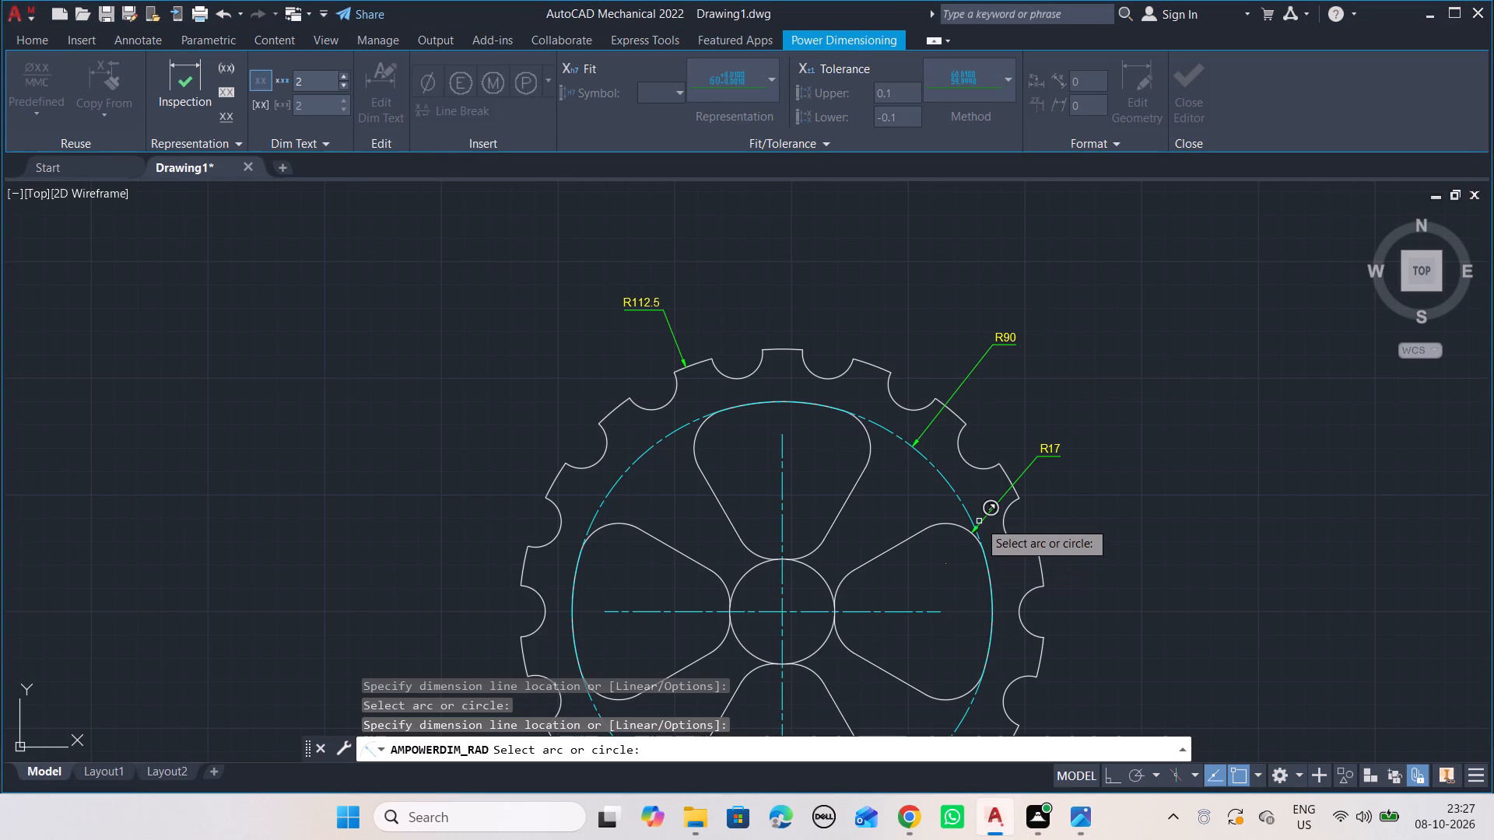
key("alt+Tab")
key("alt+Tab")
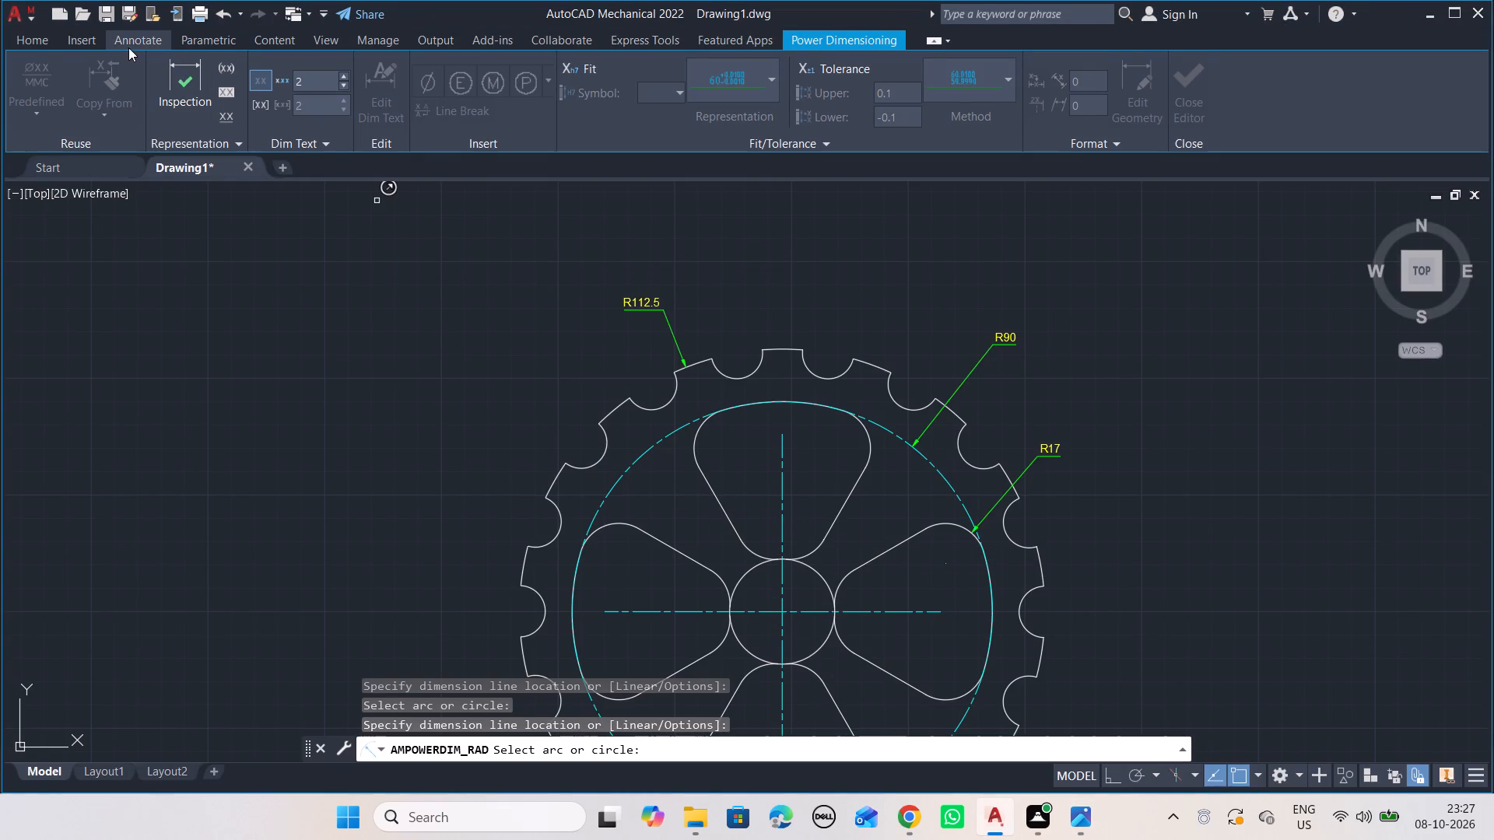
key("Escape")
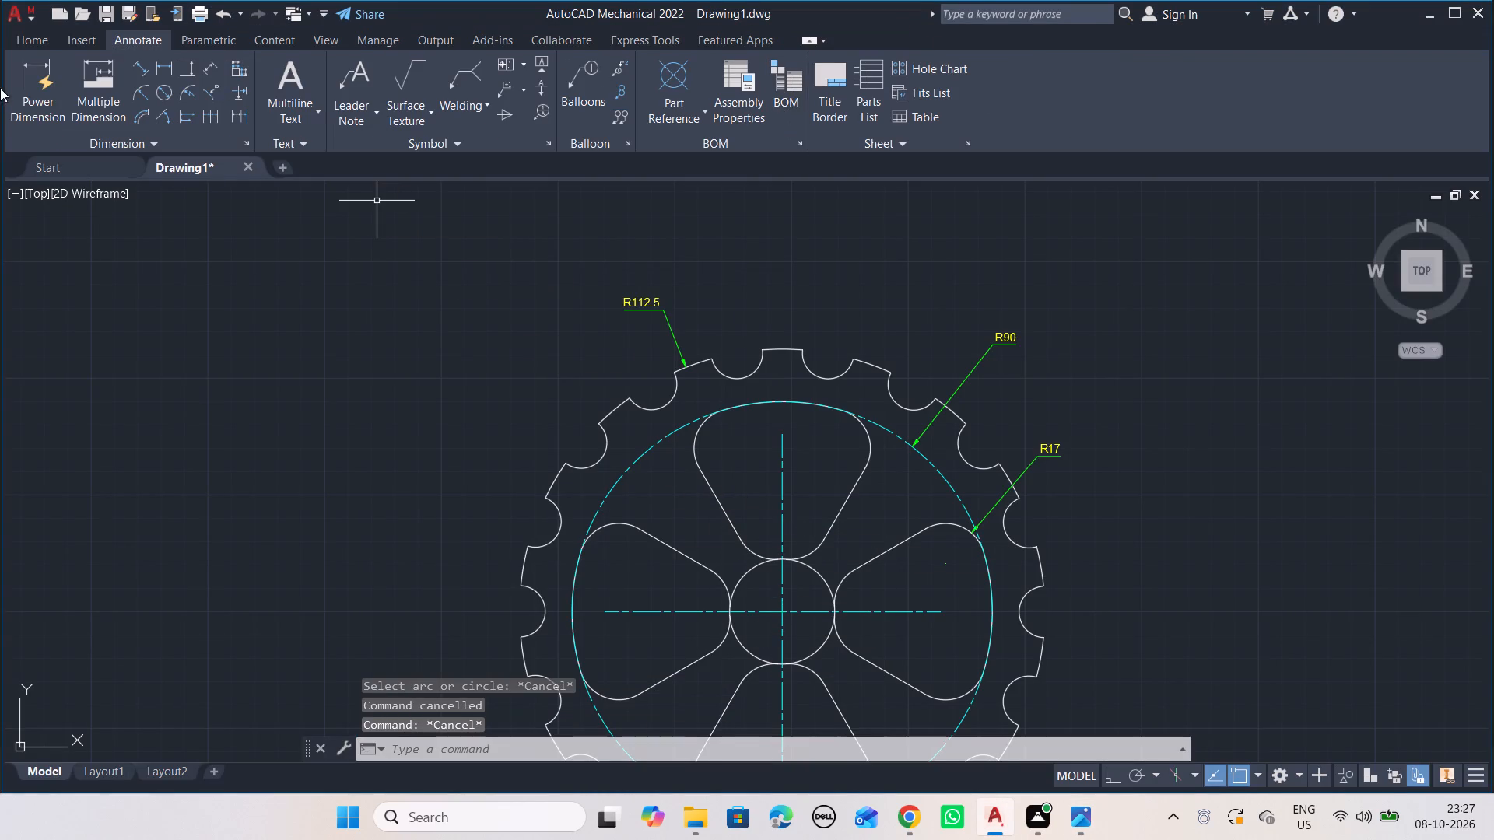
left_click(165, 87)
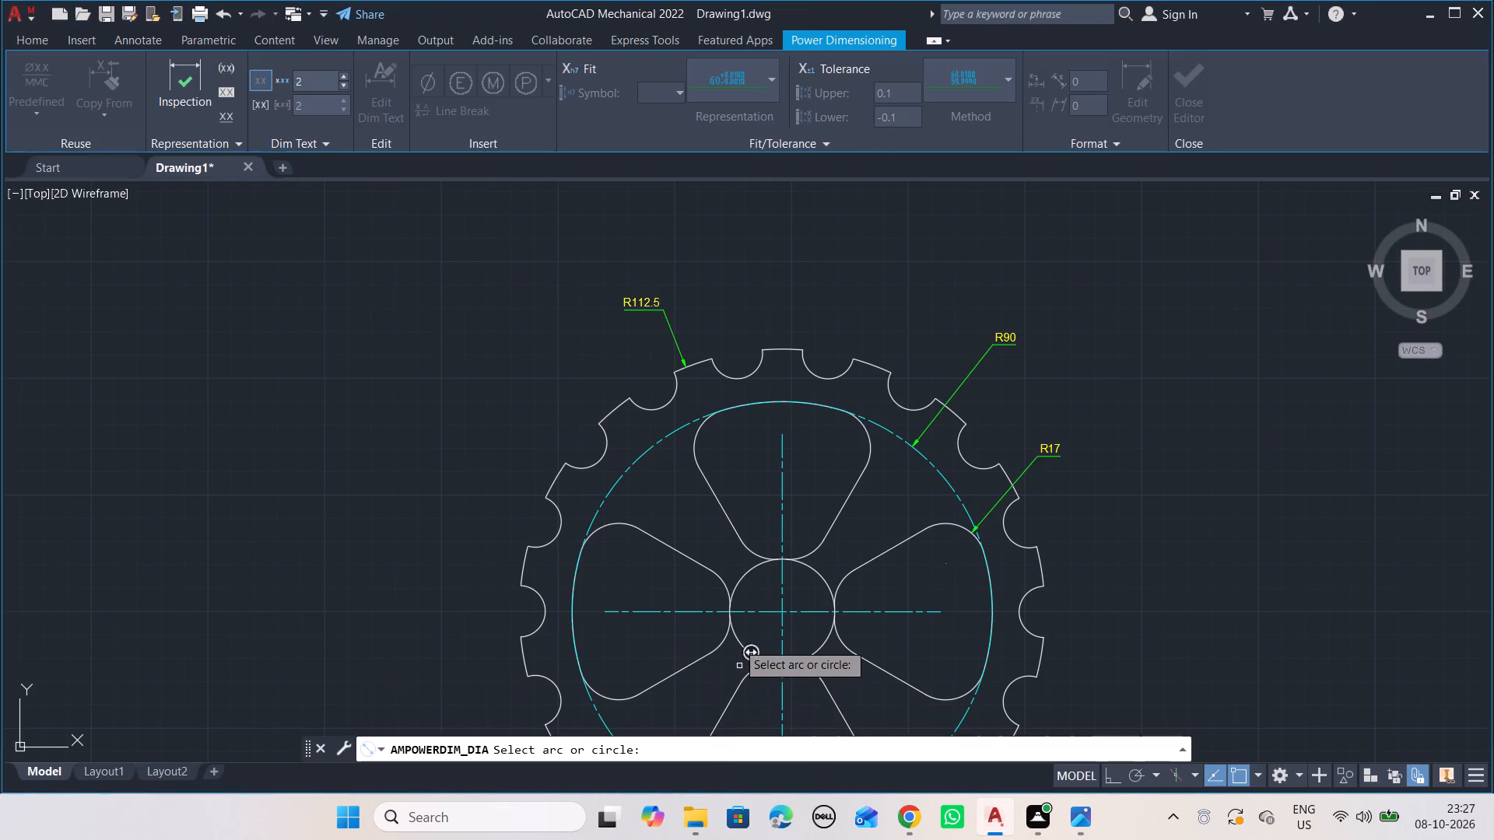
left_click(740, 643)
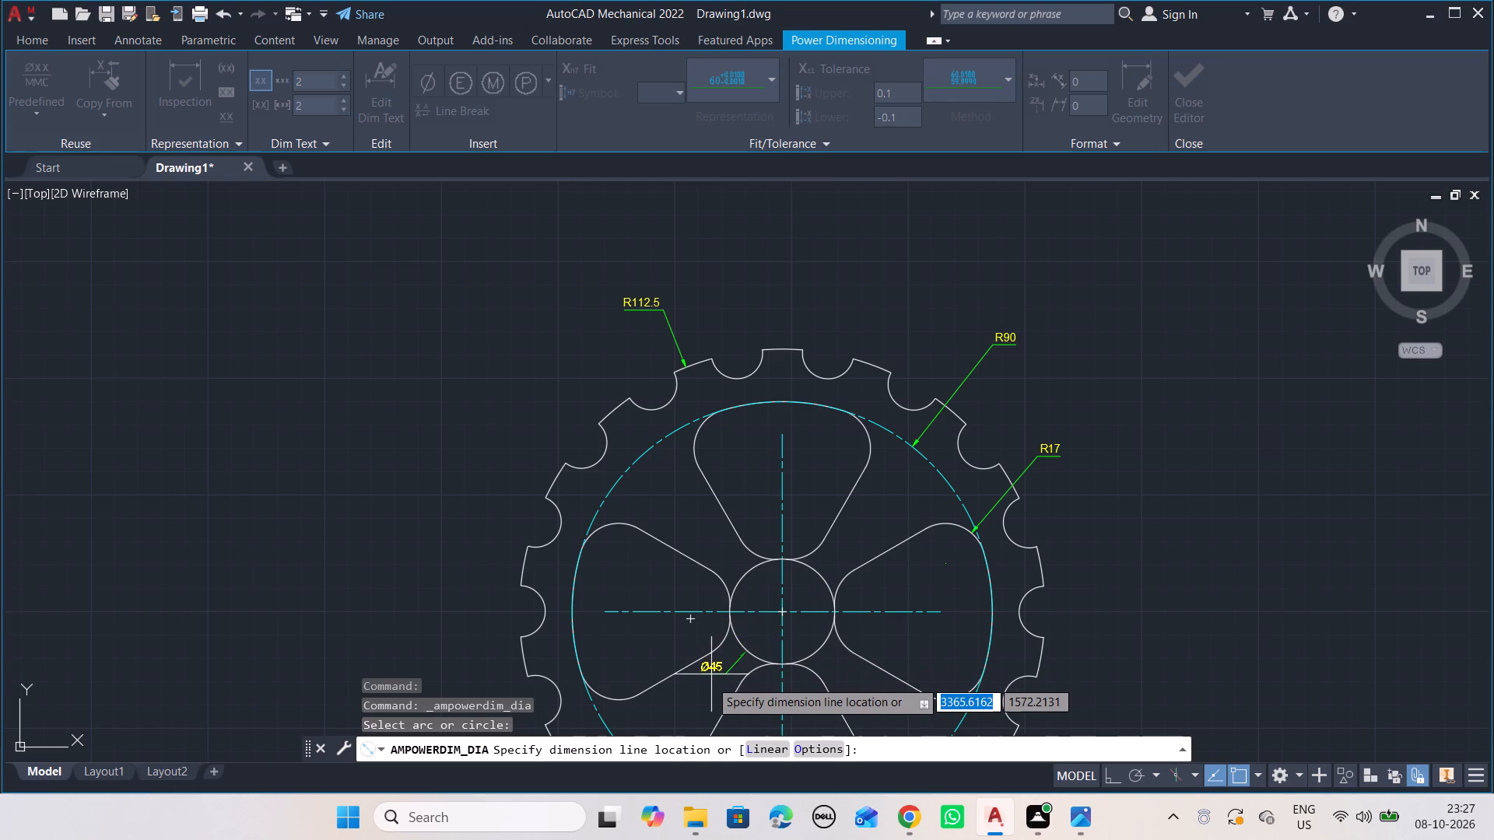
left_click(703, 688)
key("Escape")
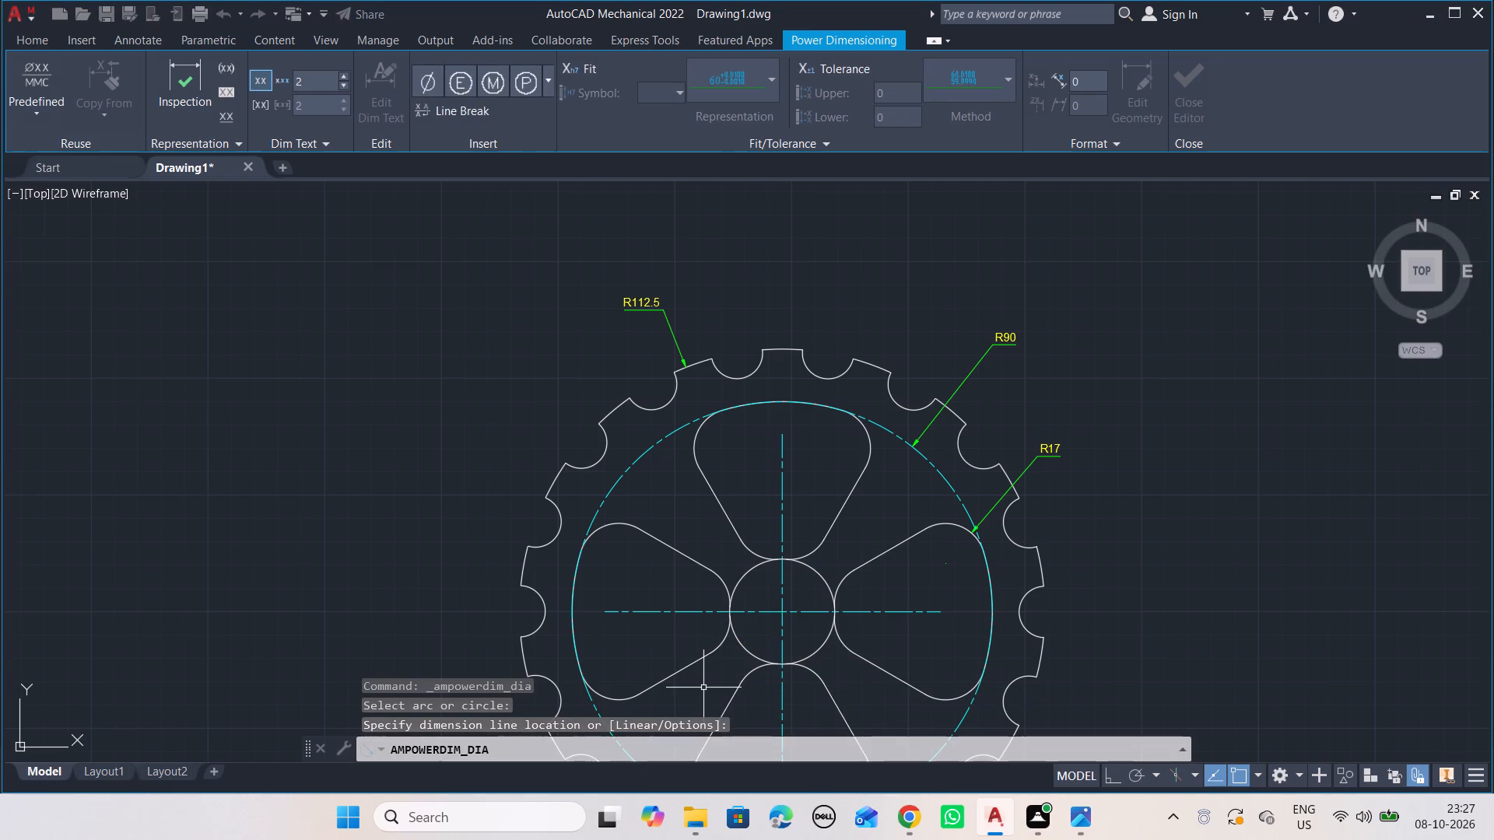
Dimension the diameter of the centre hole, placing the label just southwest of it.
key("space")
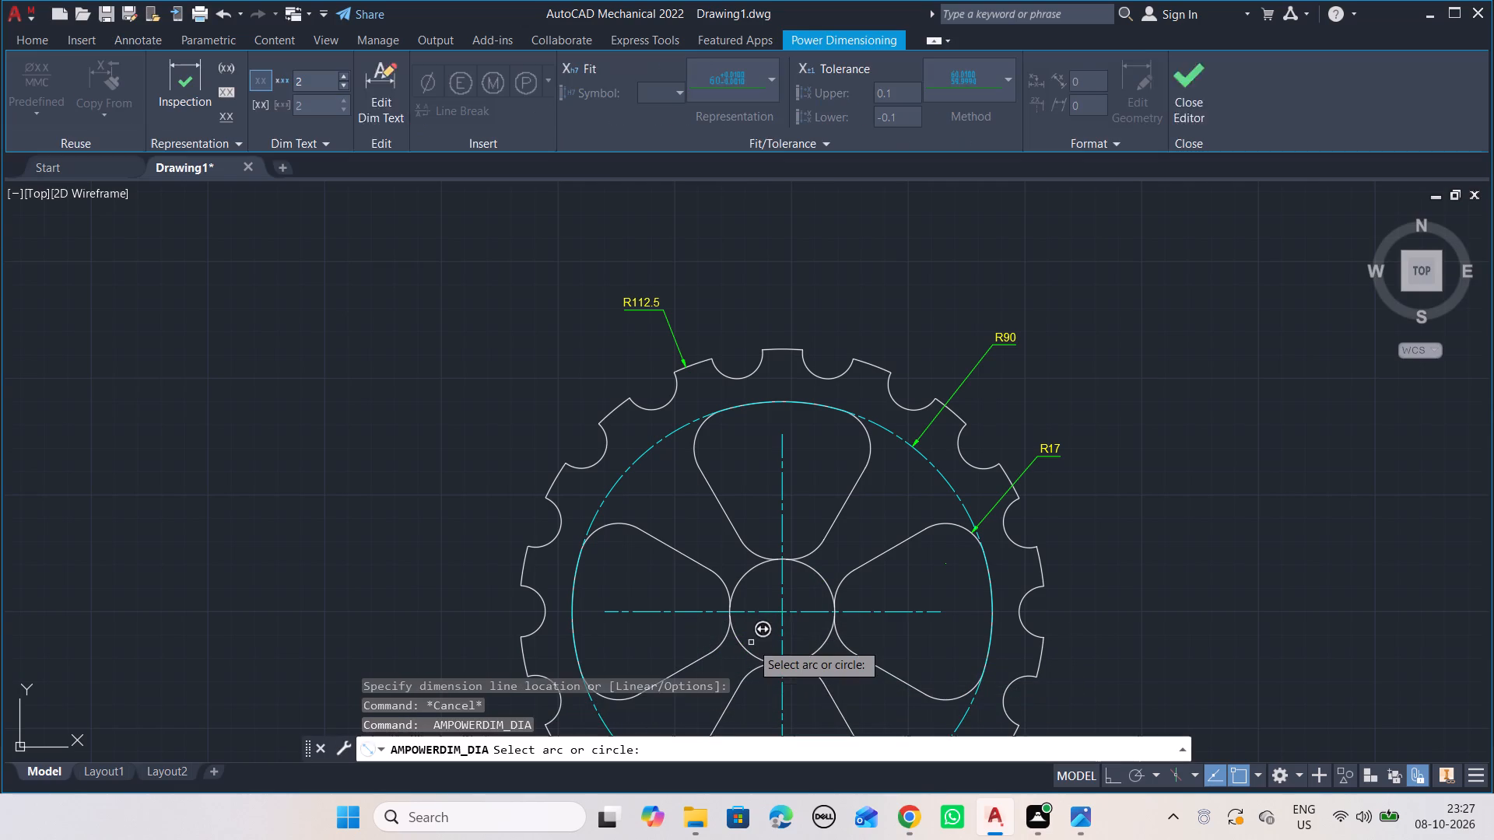
left_click(742, 643)
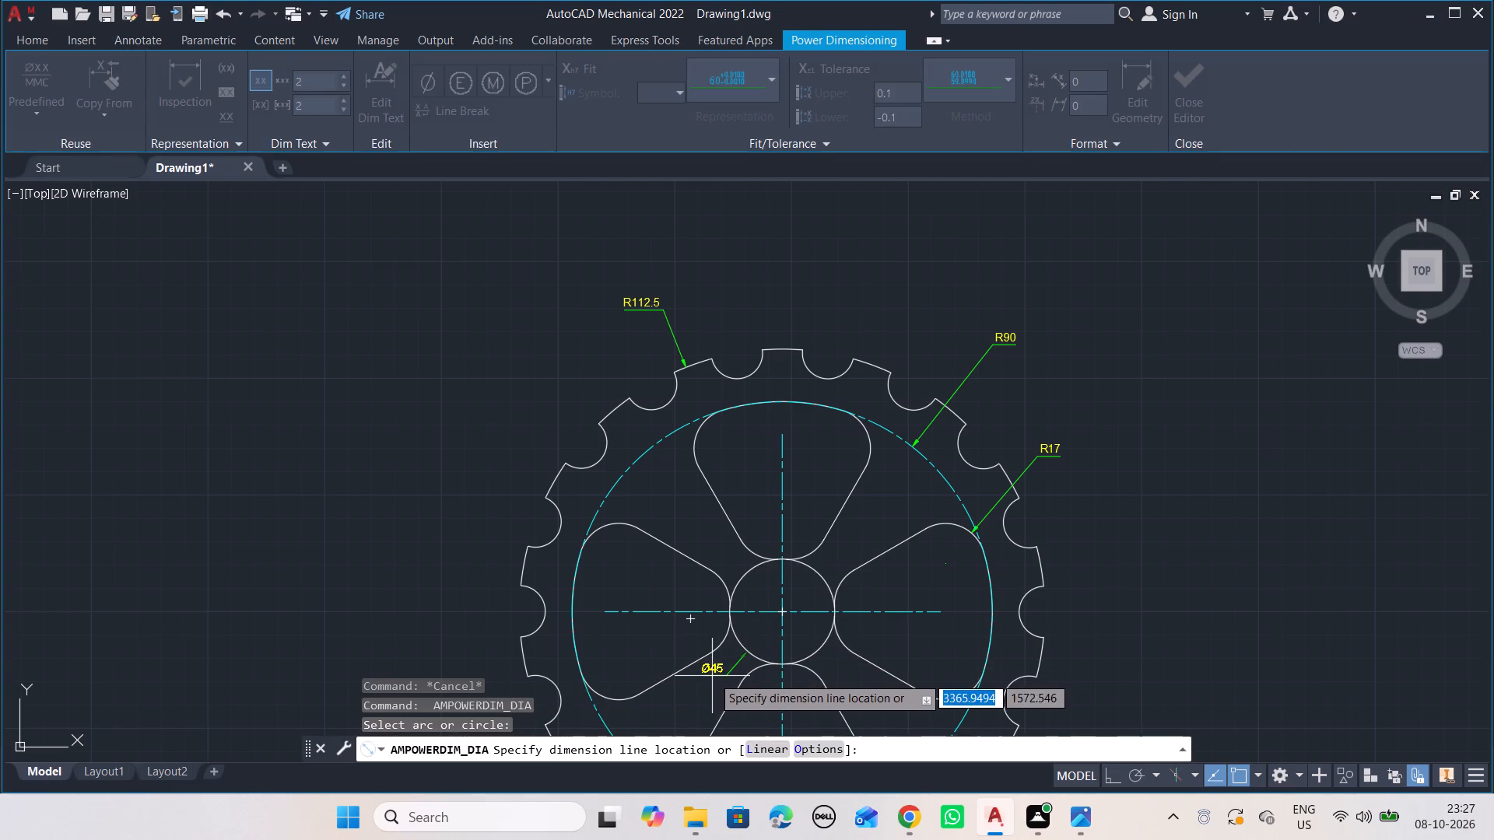
left_click(712, 676)
left_click(702, 684)
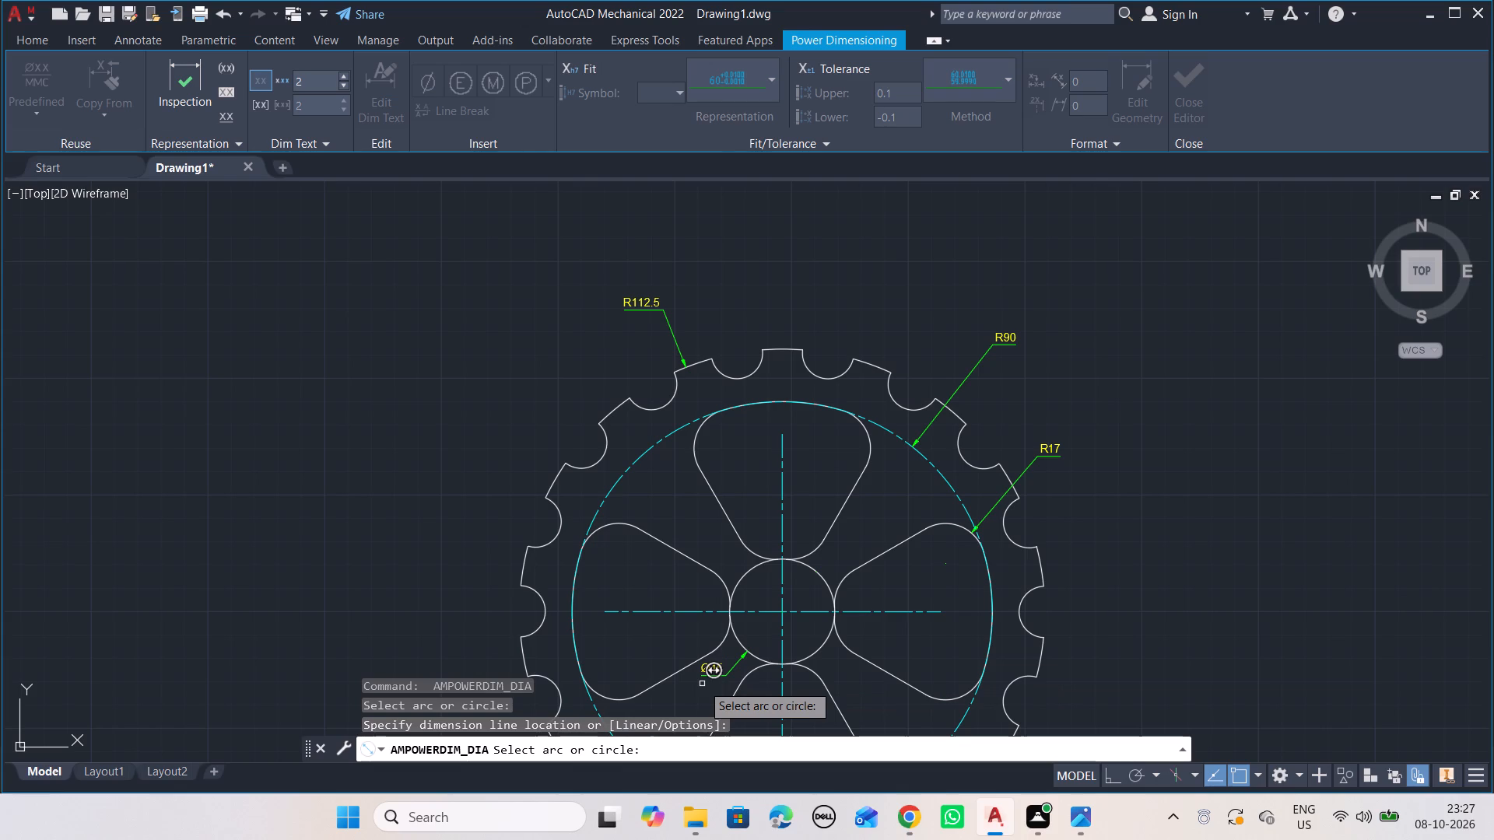
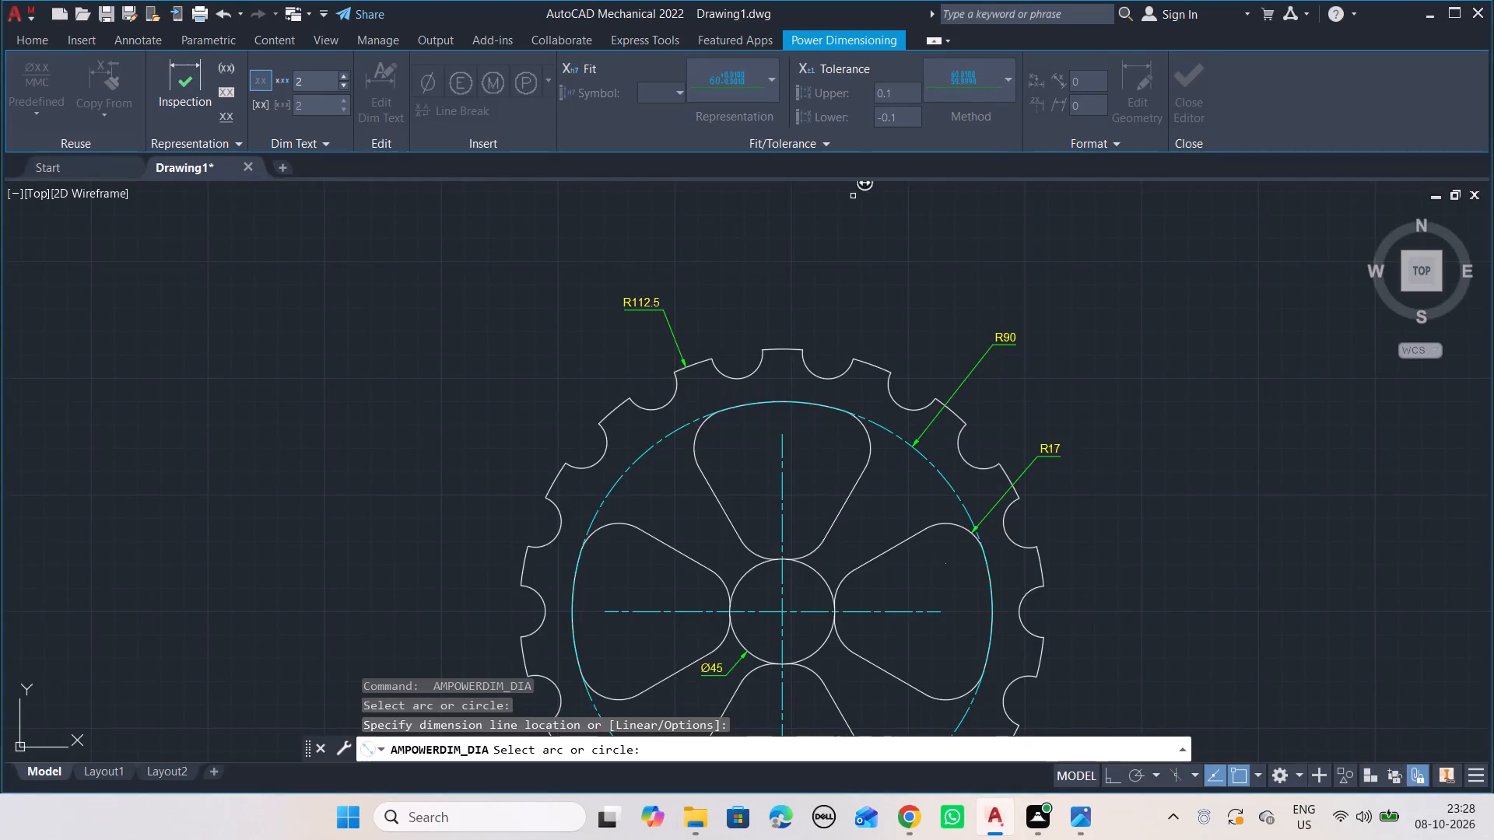
End diameter dimensioning and examine the keyway's size and position above the centre hole in the AUTOCAD_12.webp reference drawing.
scroll(940, 432, "down", 2)
middle_click_drag(930, 449, 945, 385)
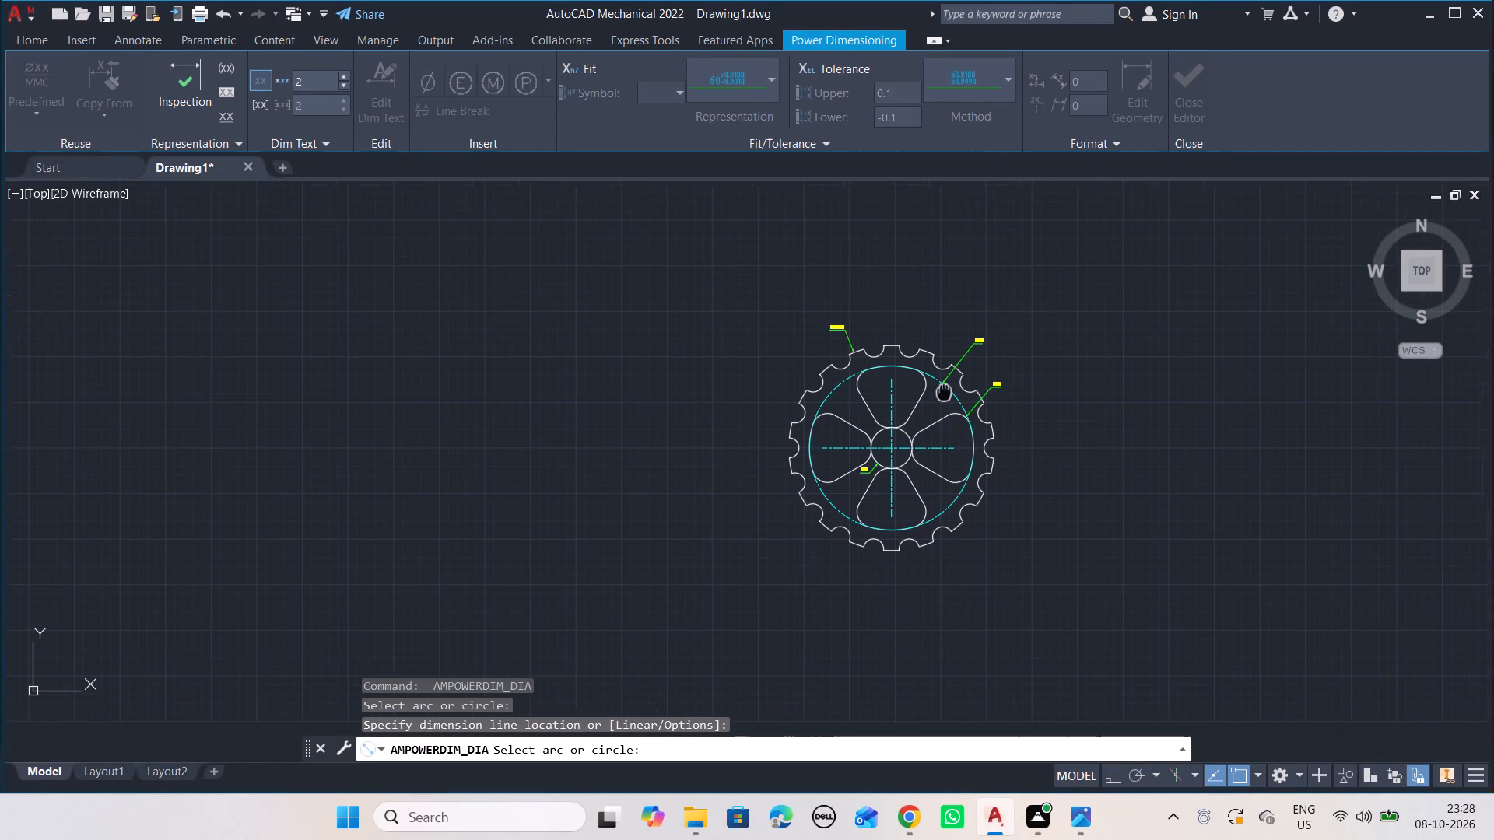
middle_click_drag(945, 385, 945, 383)
scroll(914, 418, "up", 2)
key("alt+Tab")
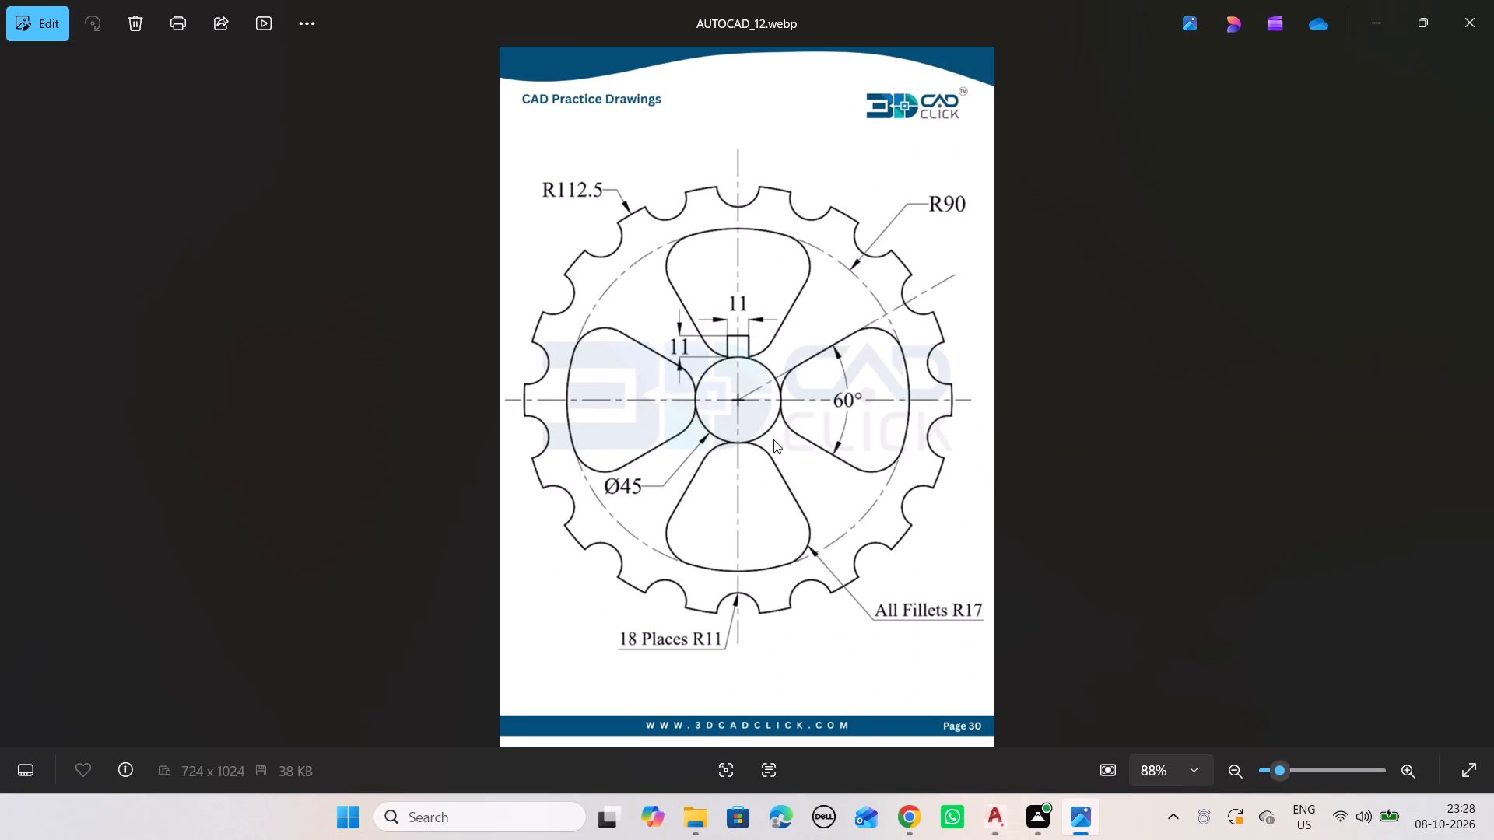
scroll(734, 340, "up", 2)
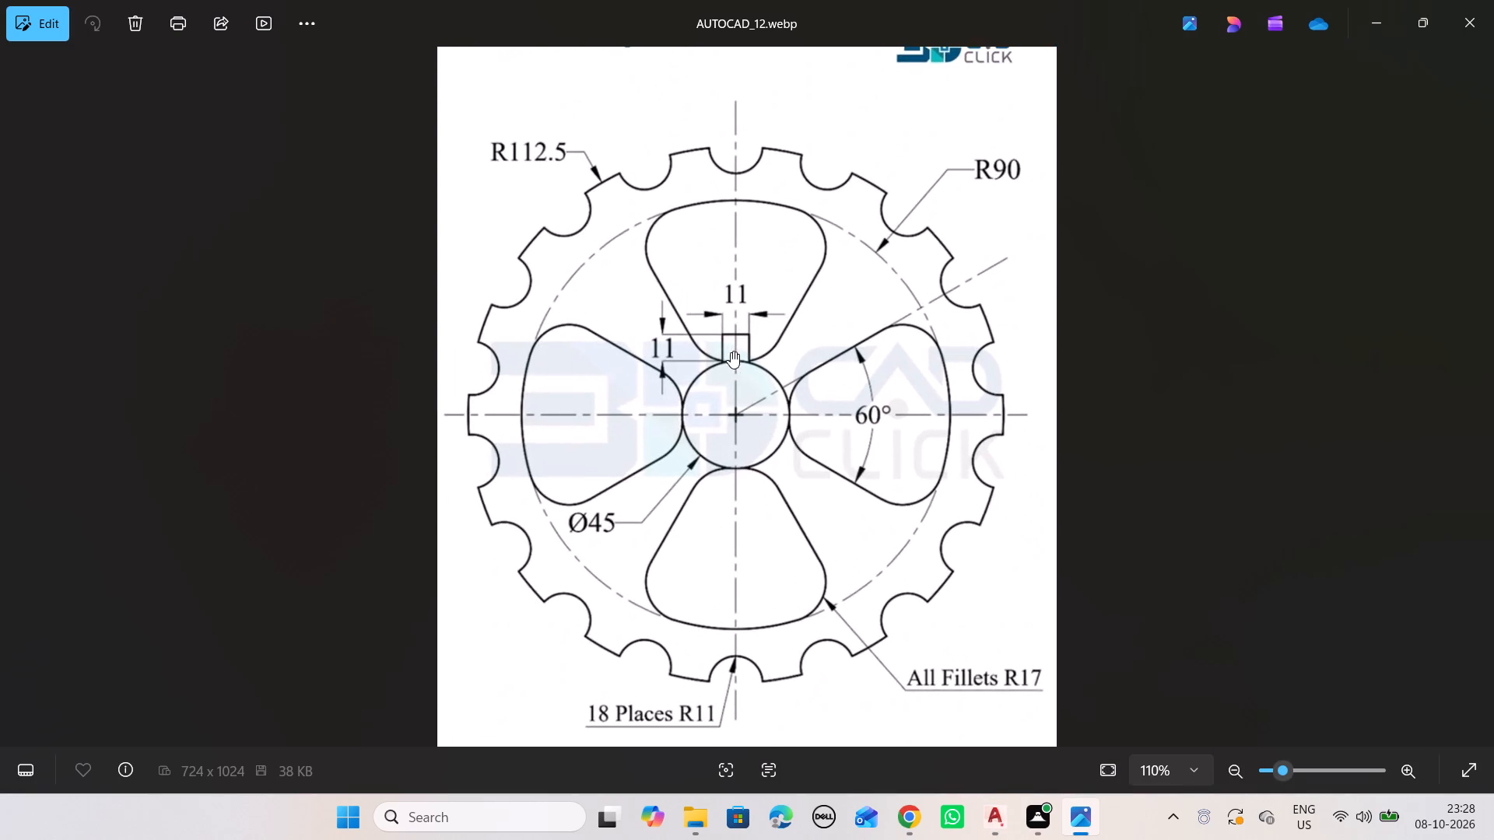
scroll(725, 359, "up", 3)
key("alt+Tab")
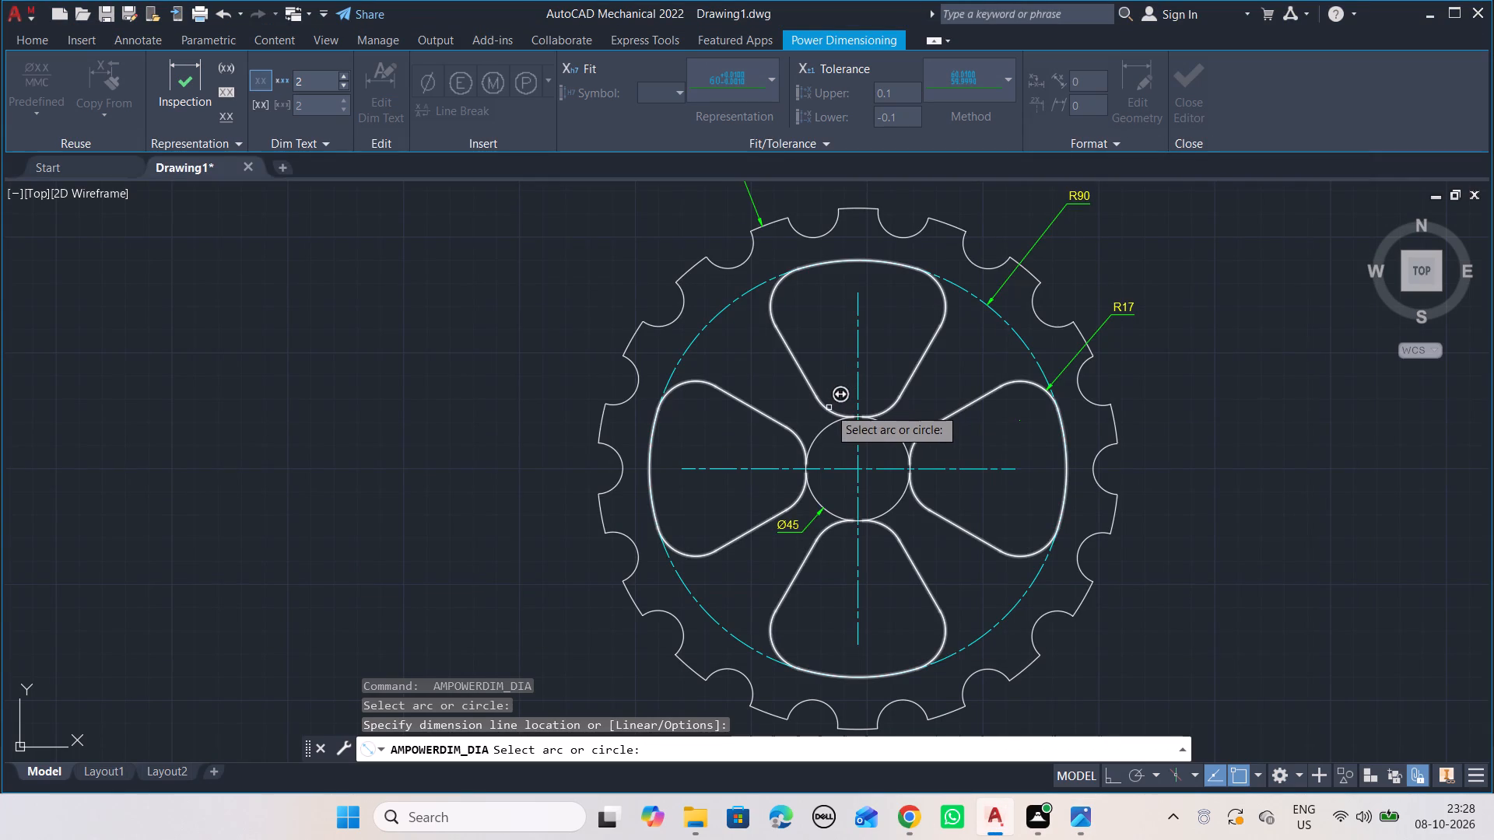
key("Escape")
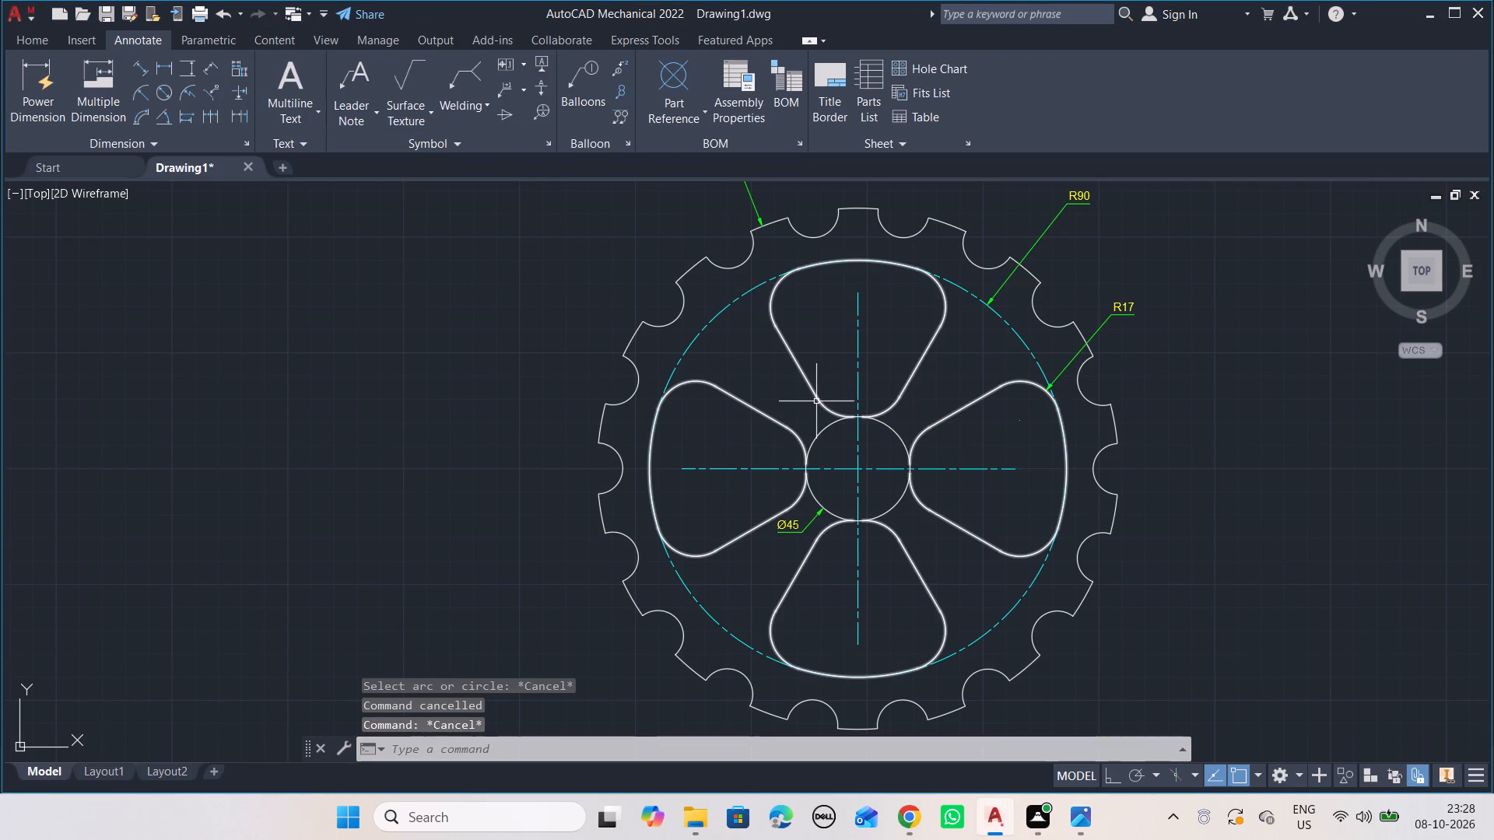
key("alt+Tab")
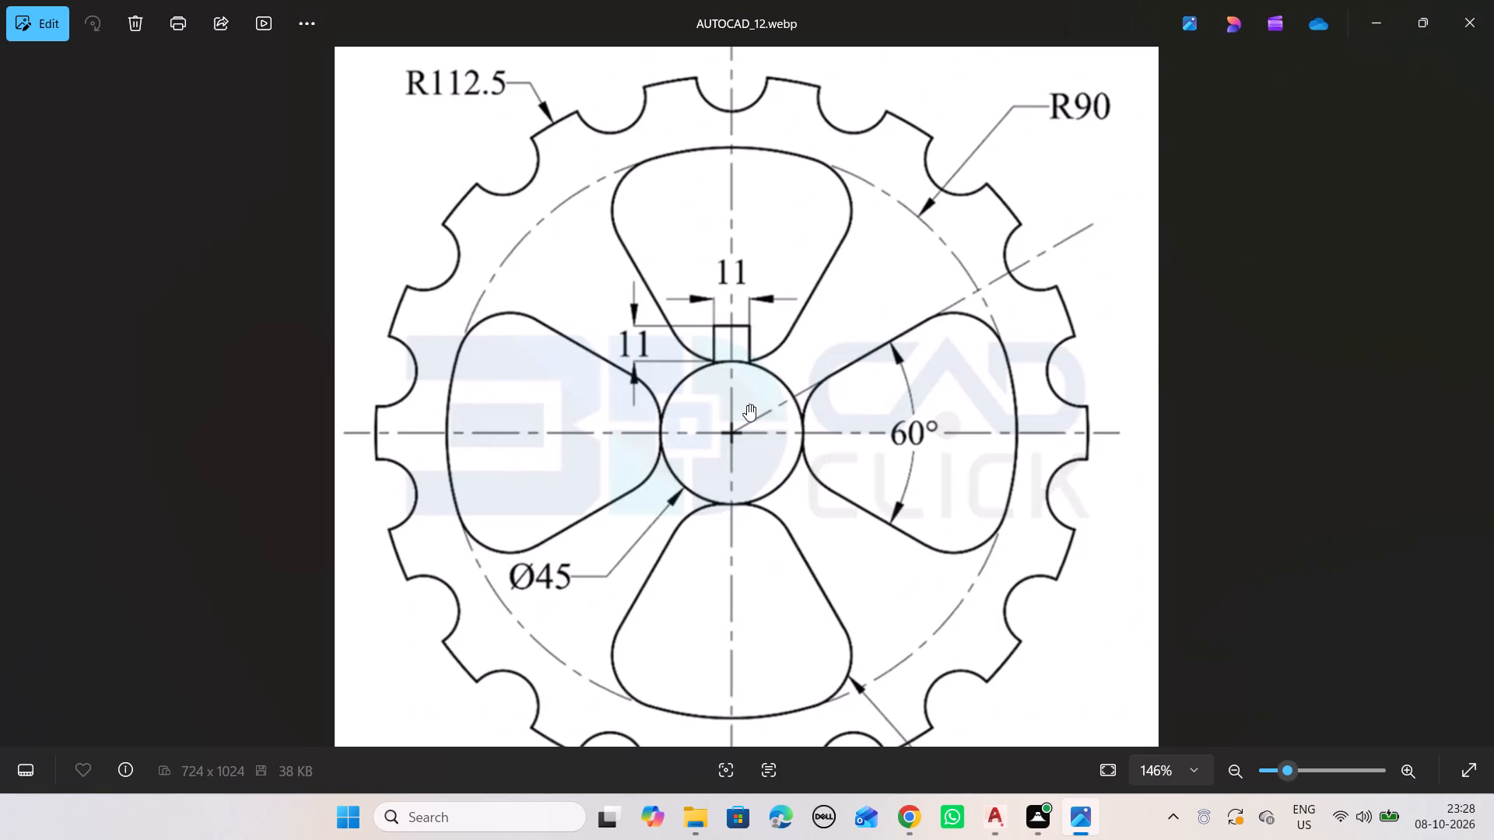
key("alt+Tab")
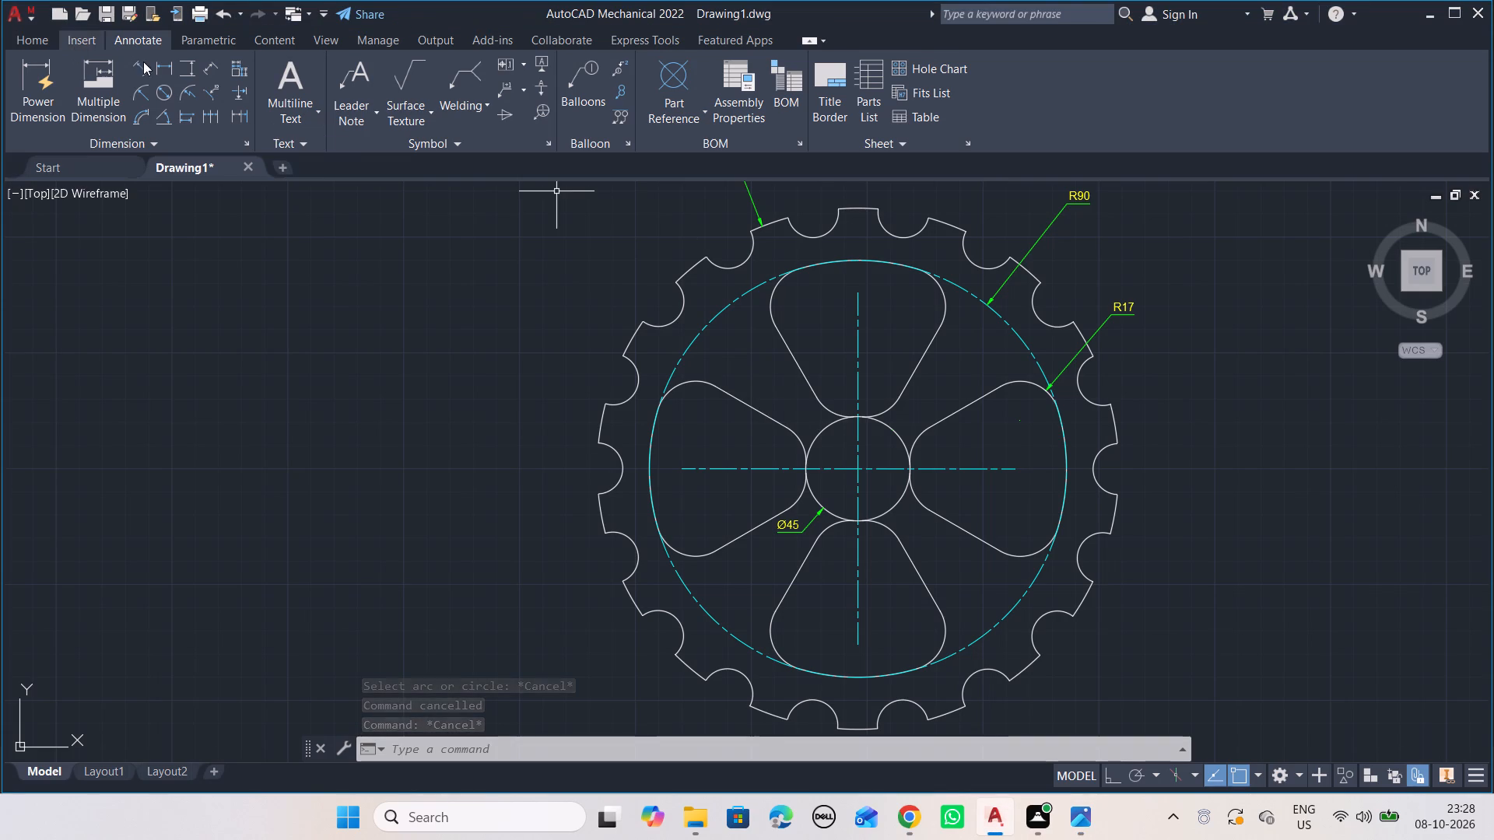
key("alt+Tab")
key("alt+Tab")
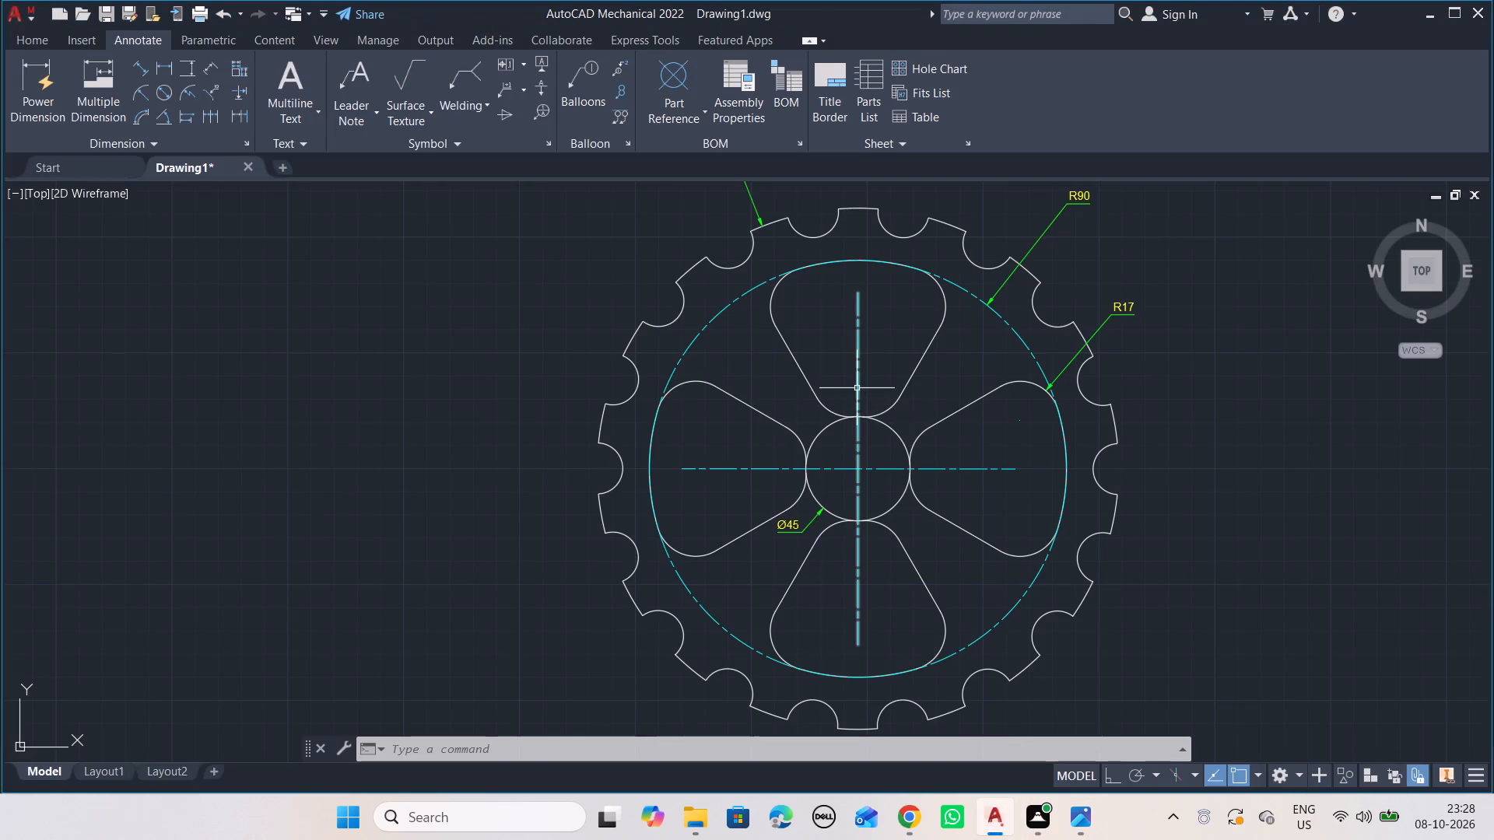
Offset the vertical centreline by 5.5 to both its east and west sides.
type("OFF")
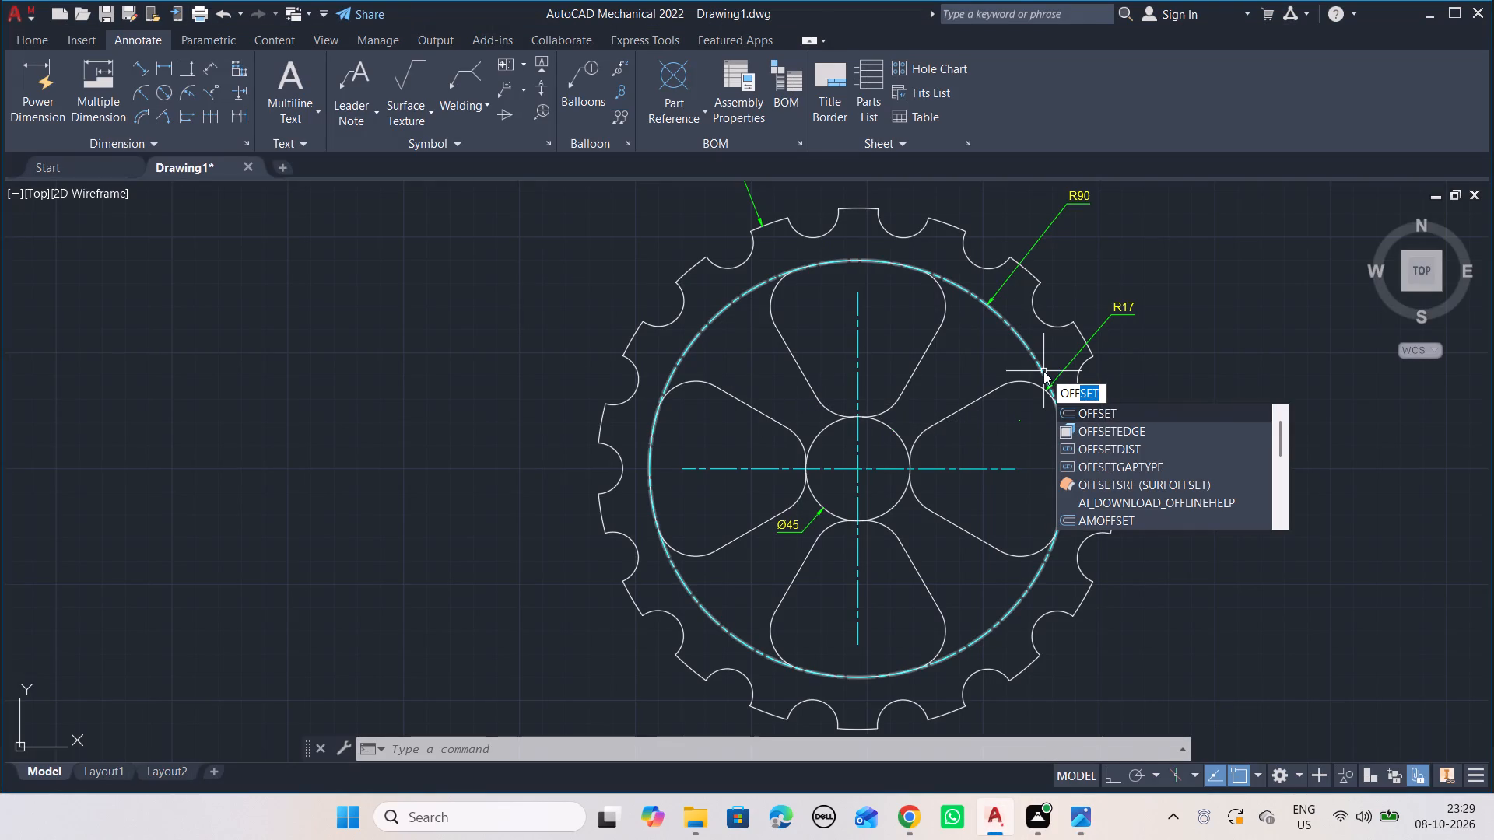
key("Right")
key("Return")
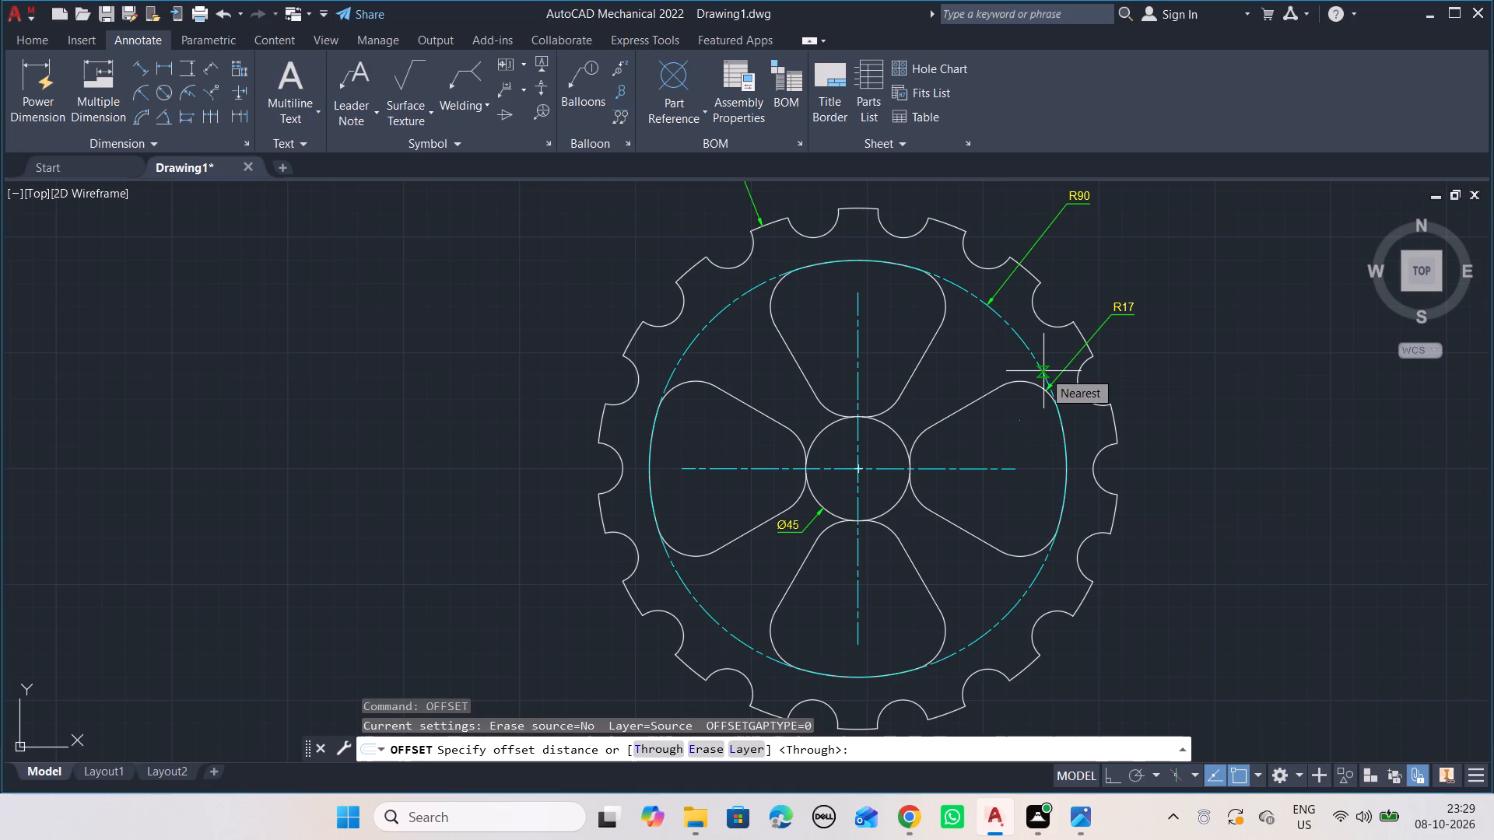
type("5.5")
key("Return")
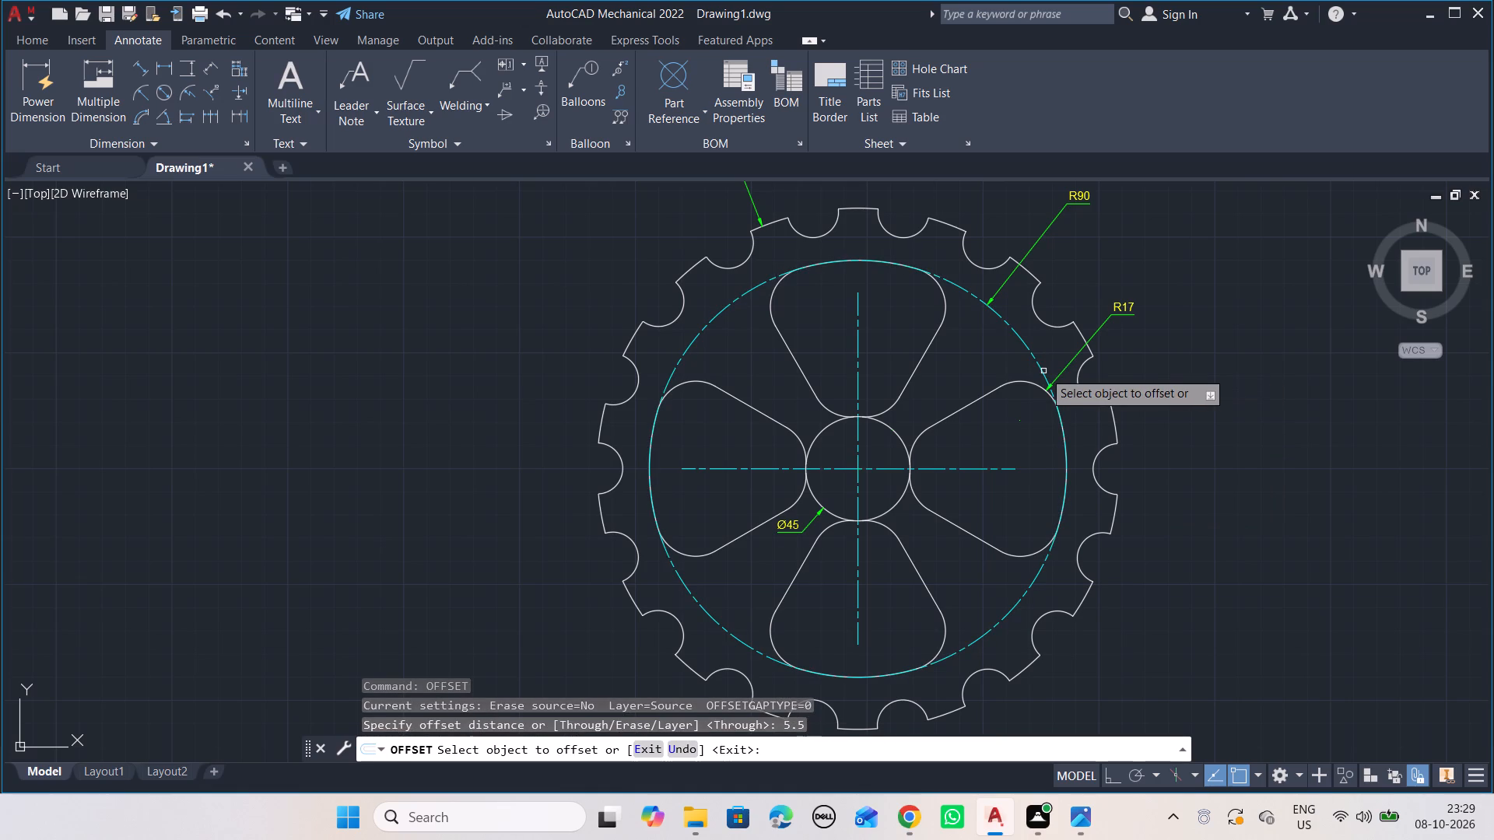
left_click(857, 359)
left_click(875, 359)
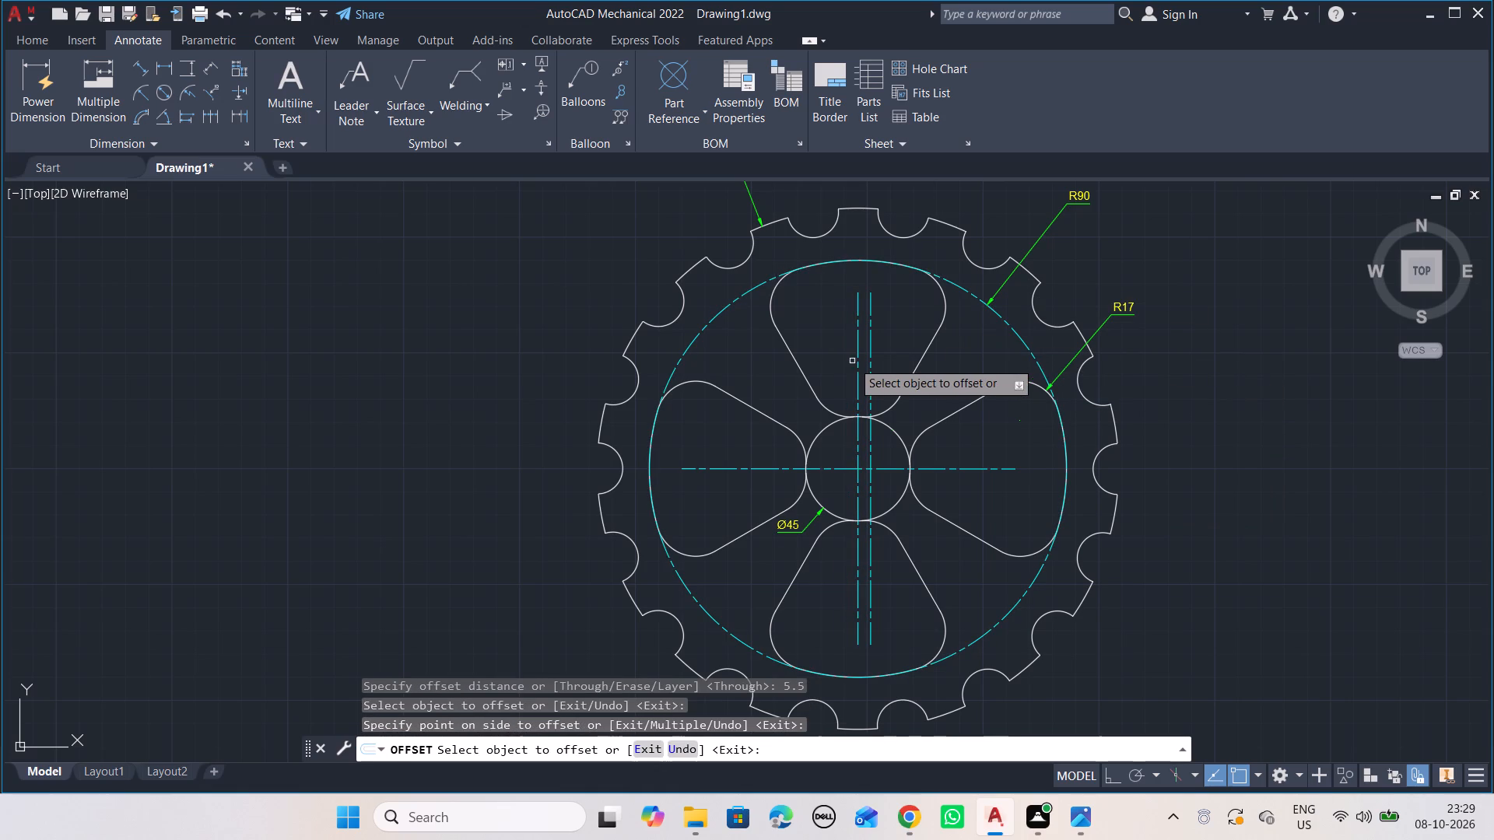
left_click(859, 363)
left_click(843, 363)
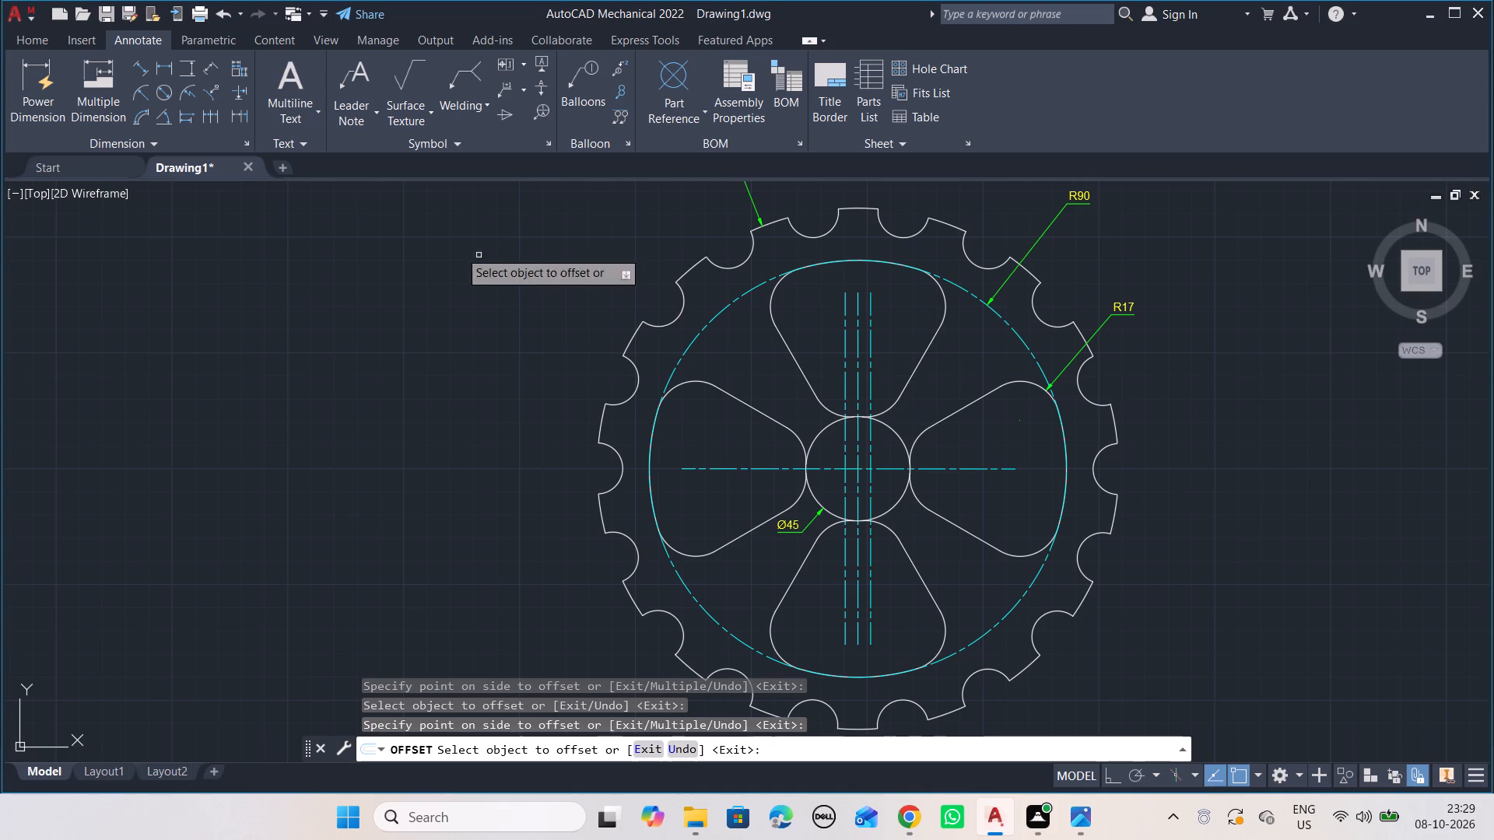
With Ortho on, draw an 11-long line straight up from the upper cutout's inner fillet end just west of the vertical centreline.
left_click(44, 42)
left_click(38, 77)
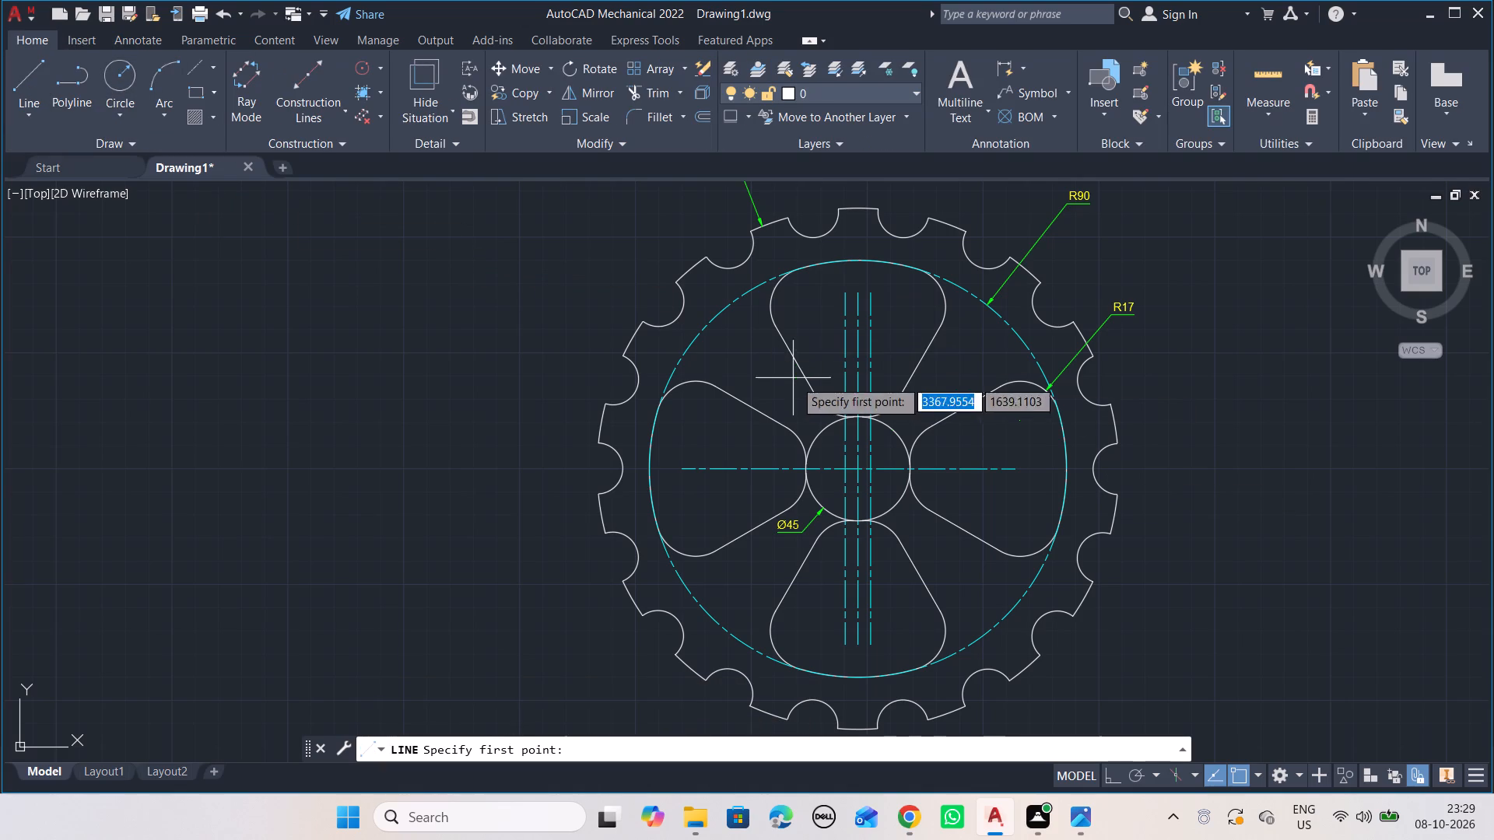
scroll(796, 415, "up", 3)
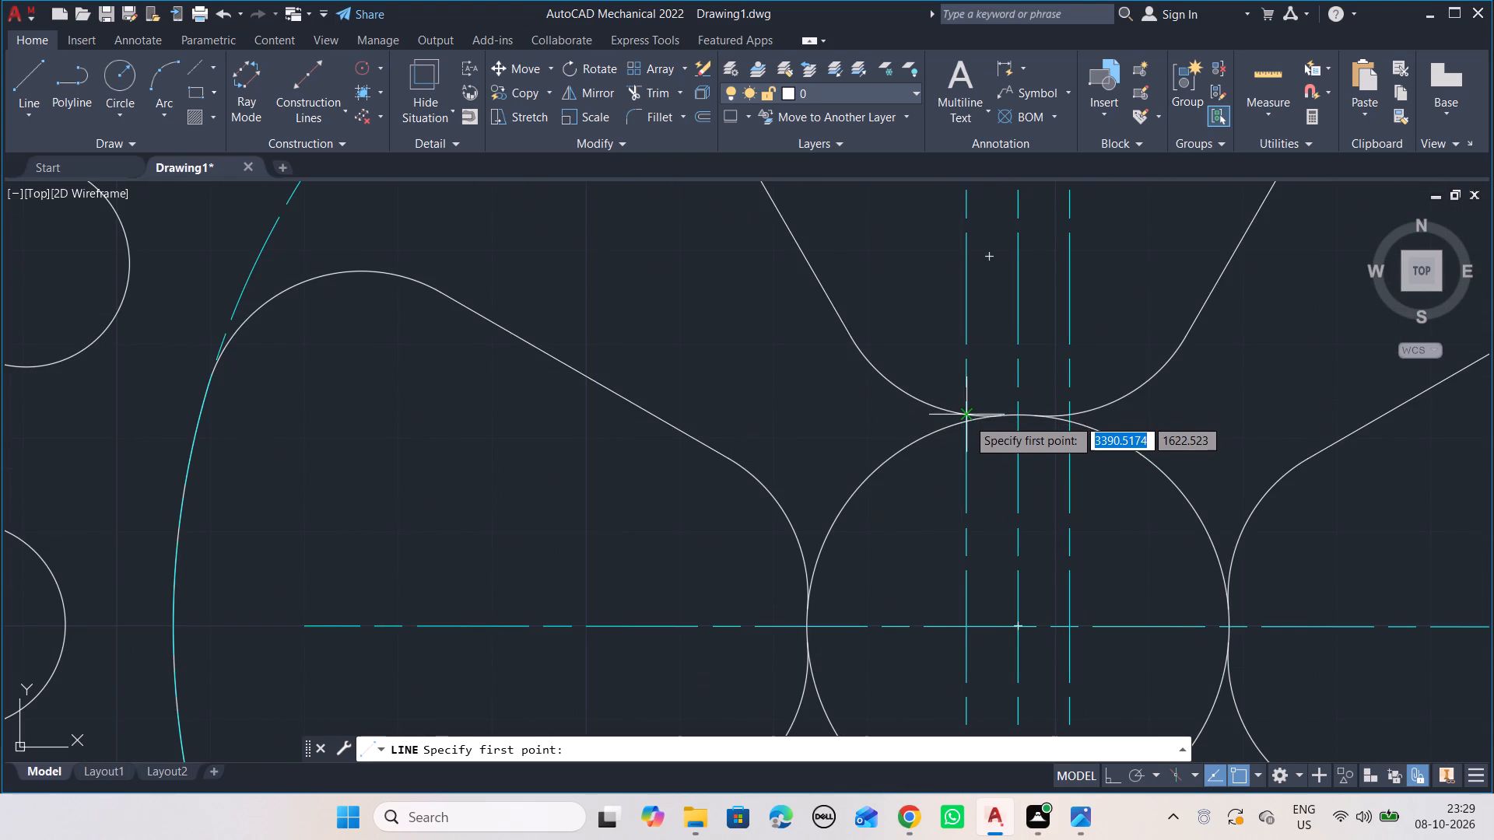
key("alt+Tab")
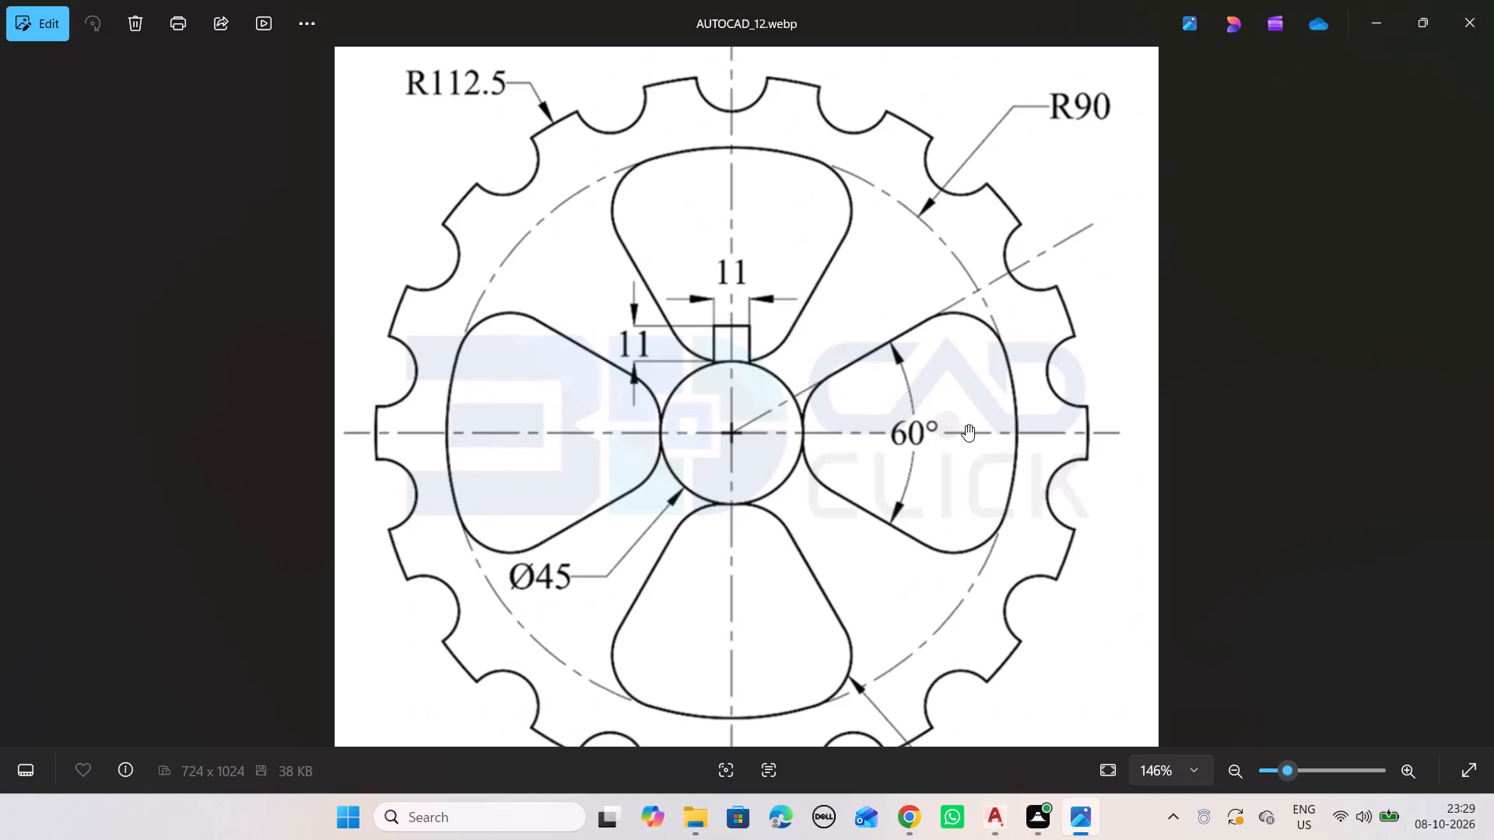
key("alt+Tab")
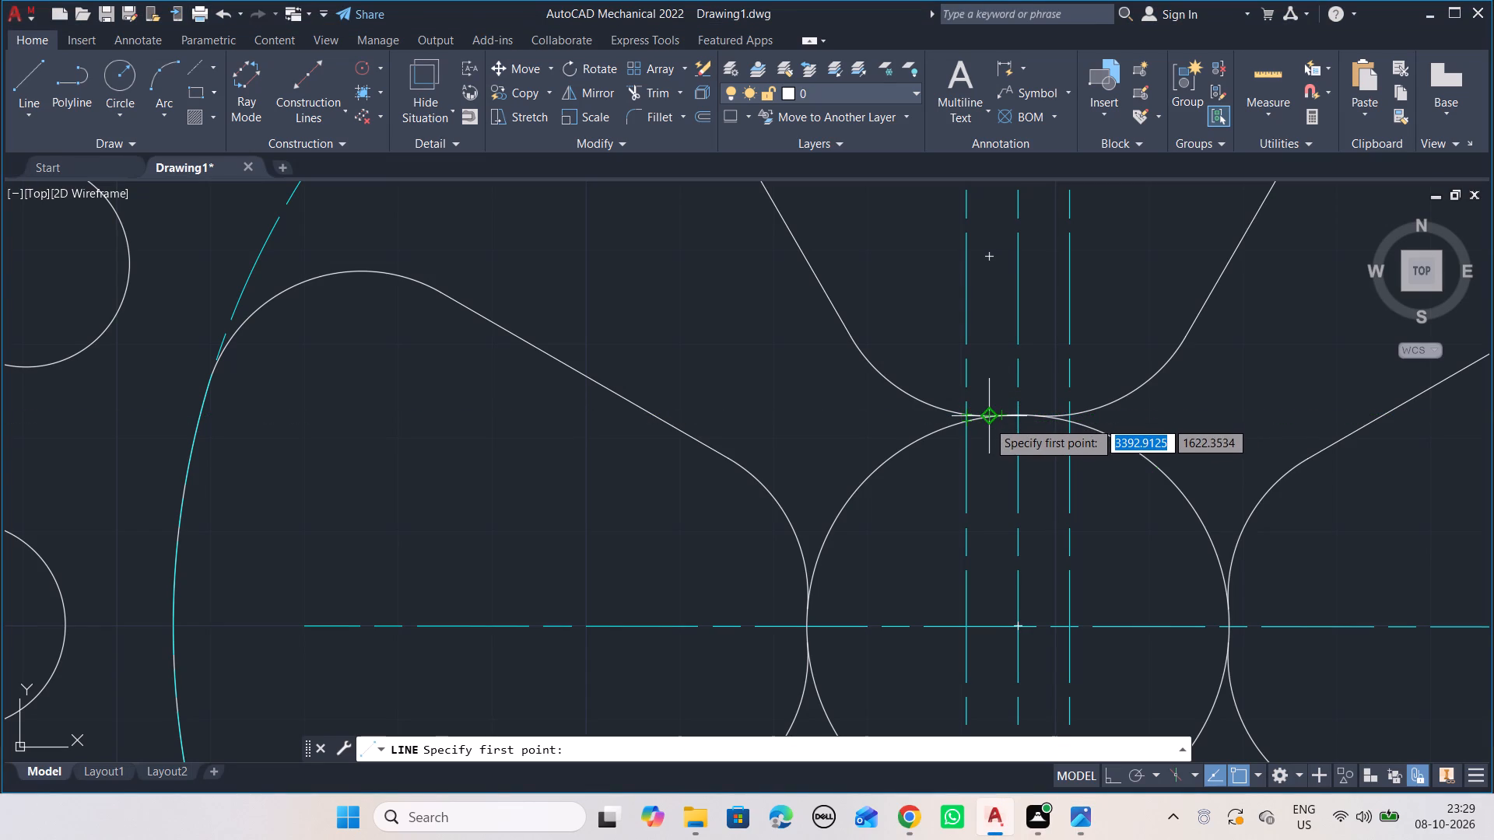
left_click(987, 418)
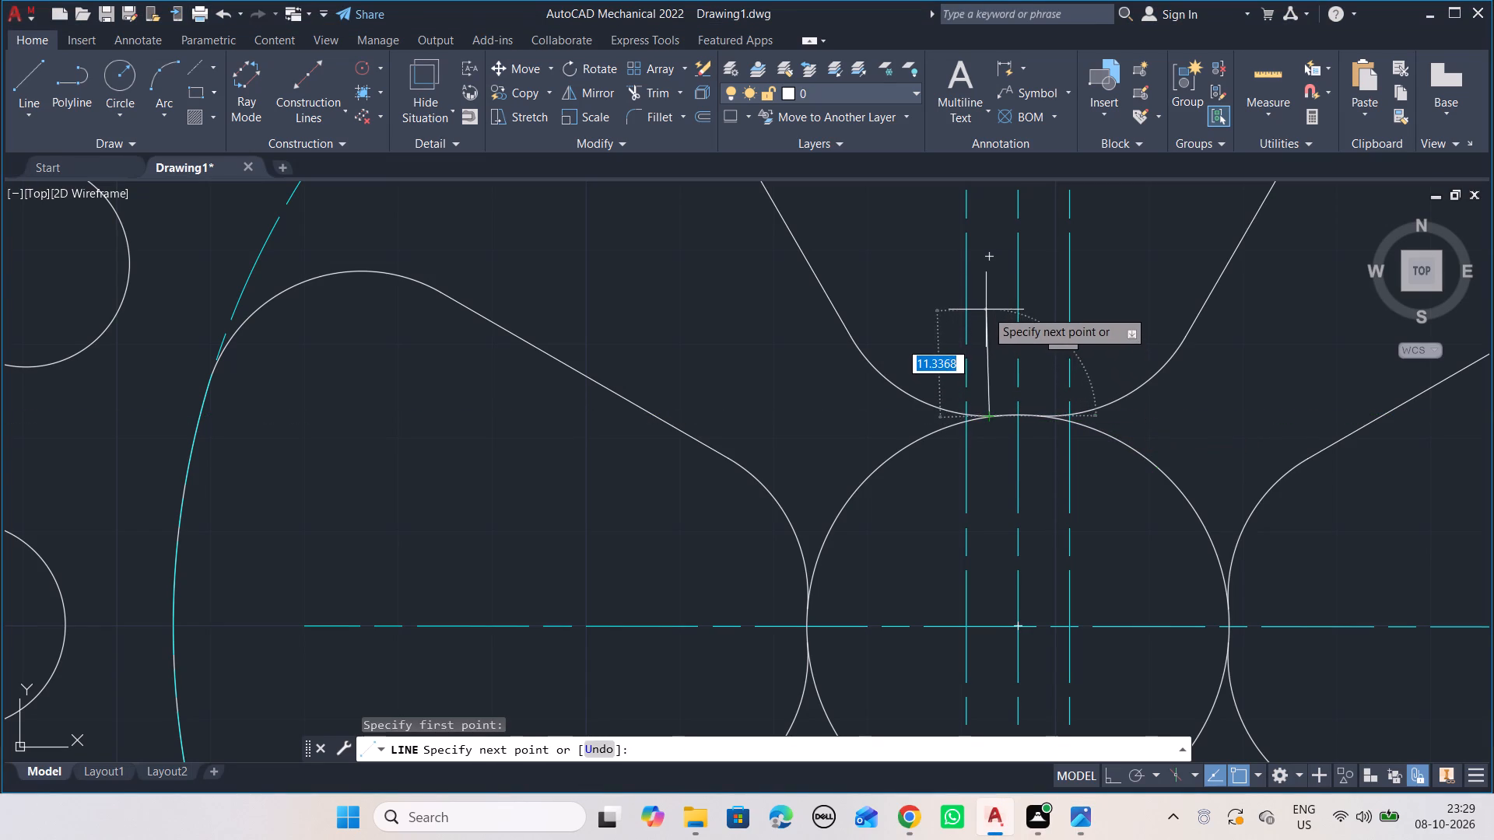
left_click(1115, 772)
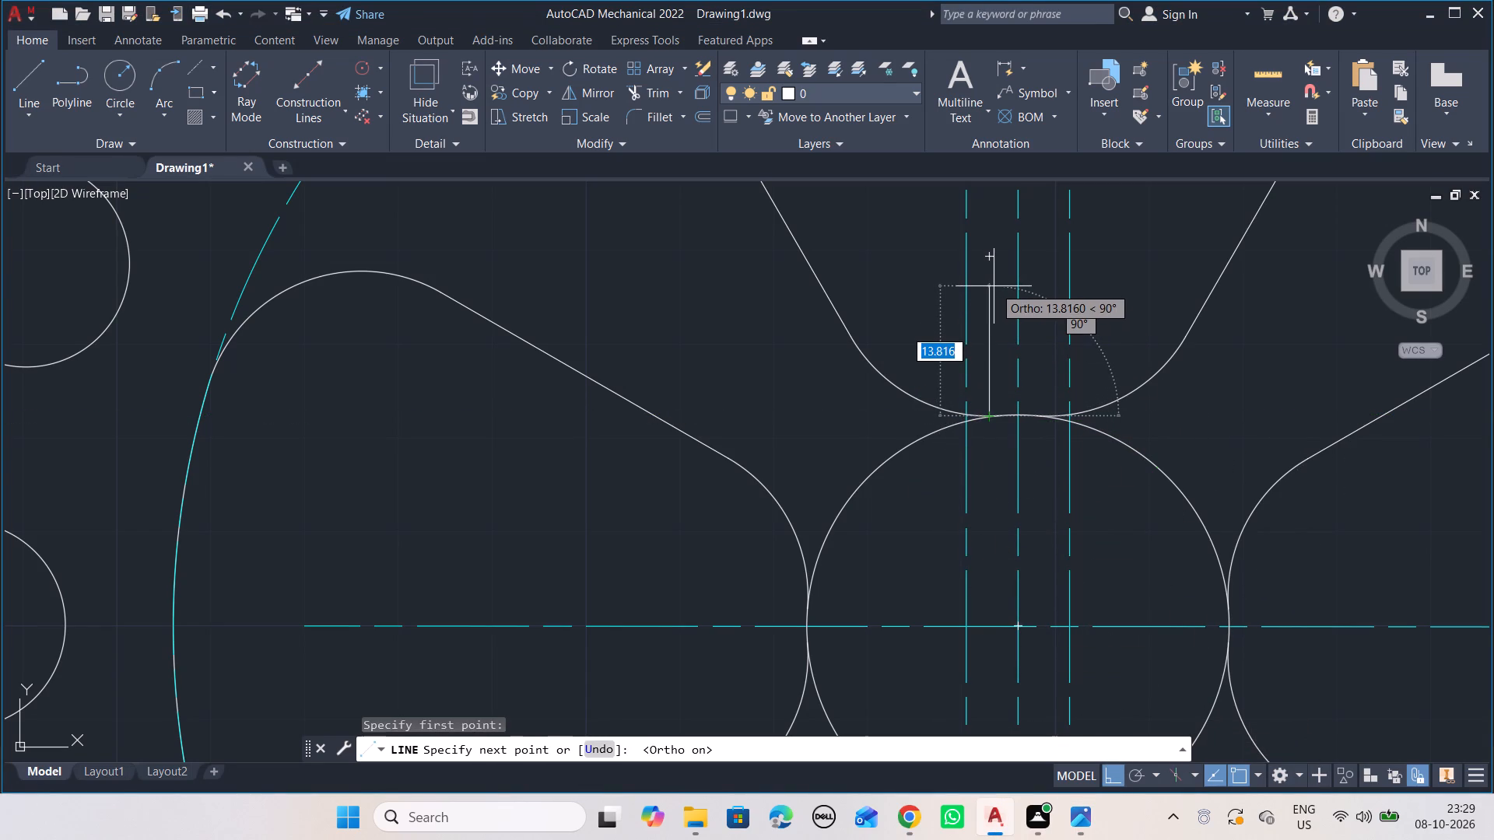
type("11")
key("Return")
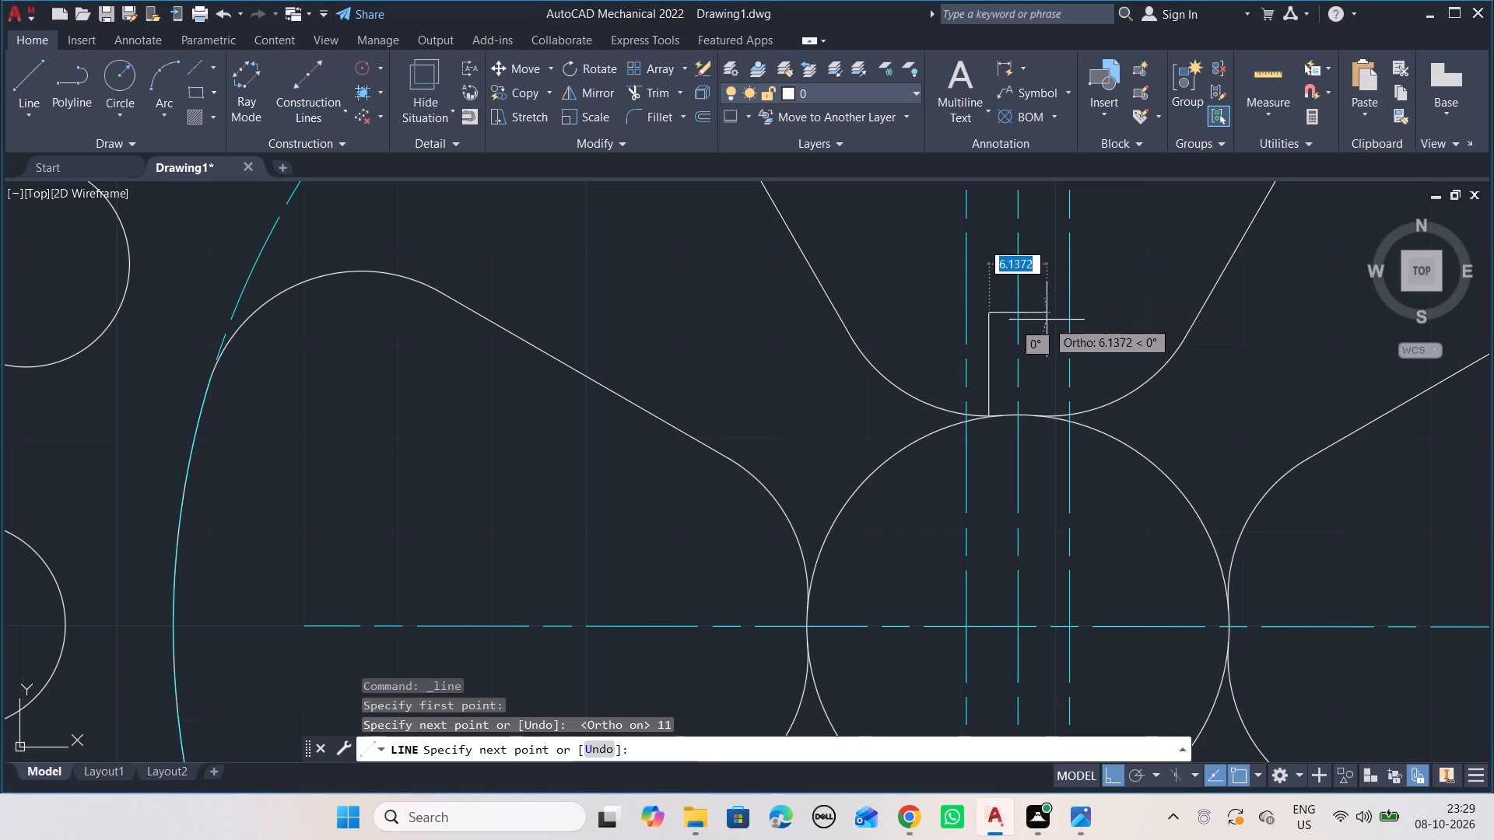
key("Escape")
Draw the keyway's east side 11 upward from the opposite fillet end, and join its top to the west side's top.
key("space")
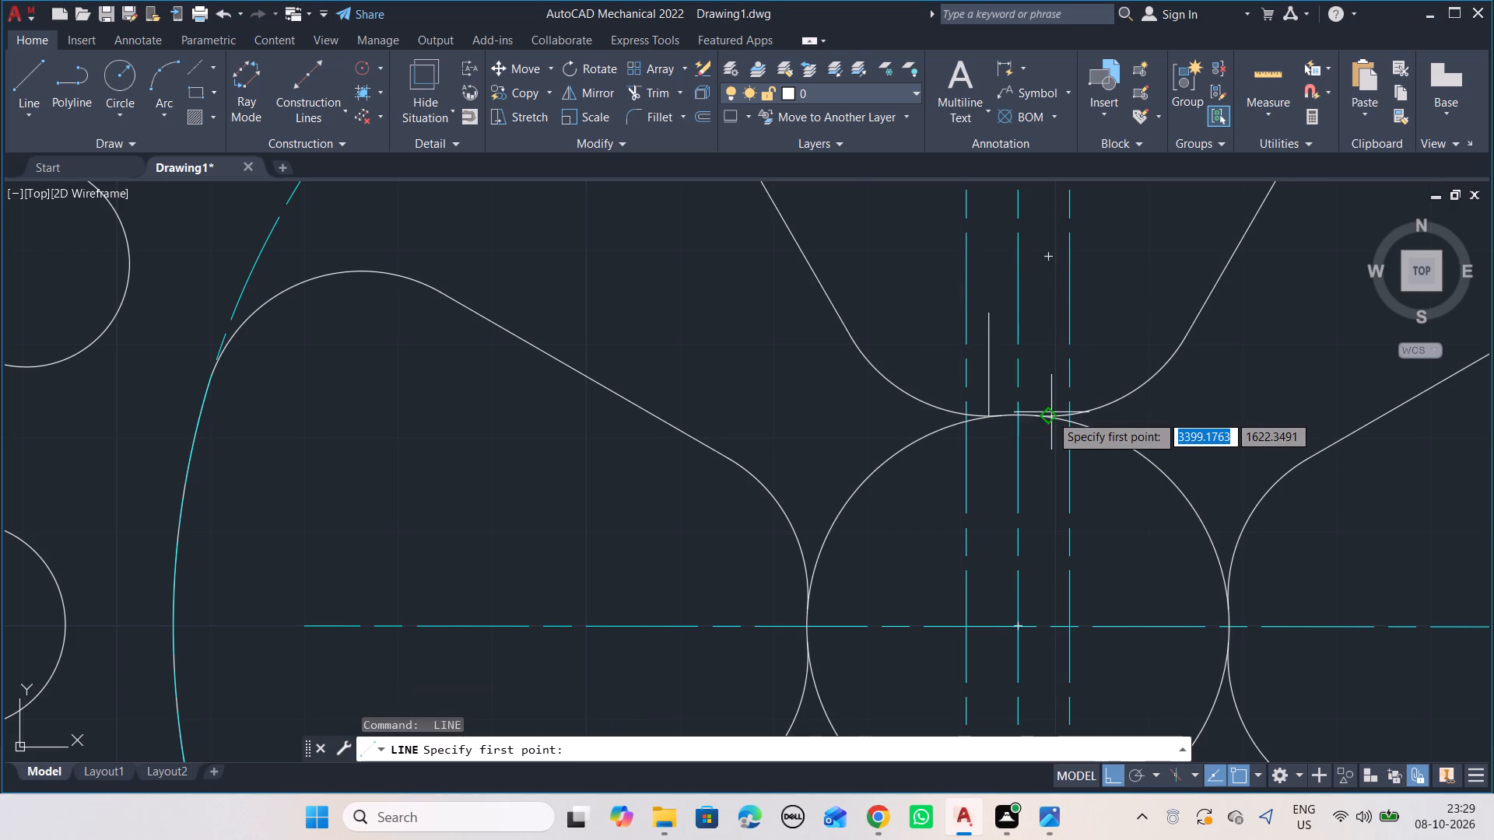
left_click(1049, 415)
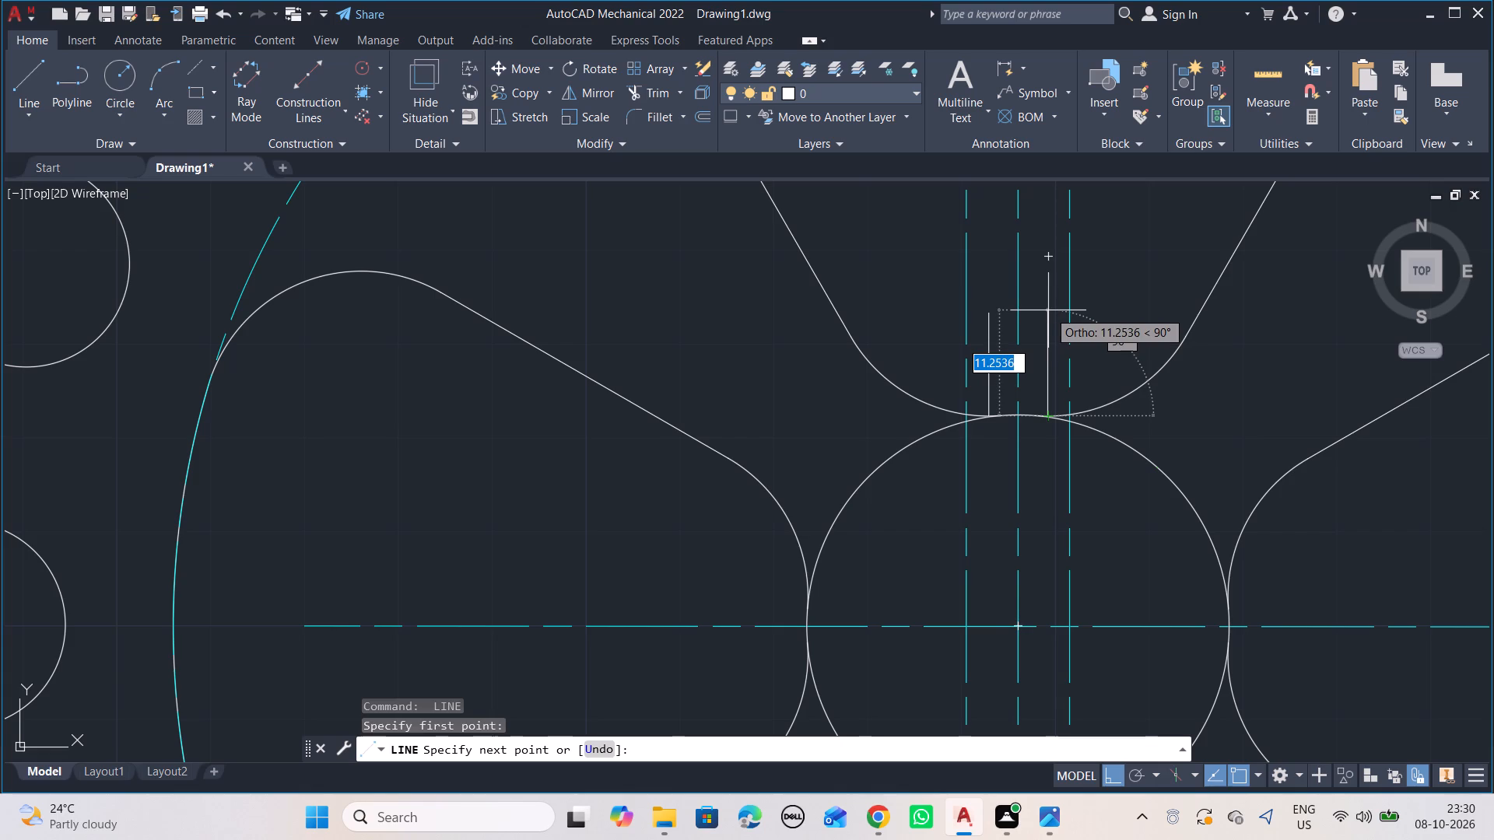
type("11")
key("Return")
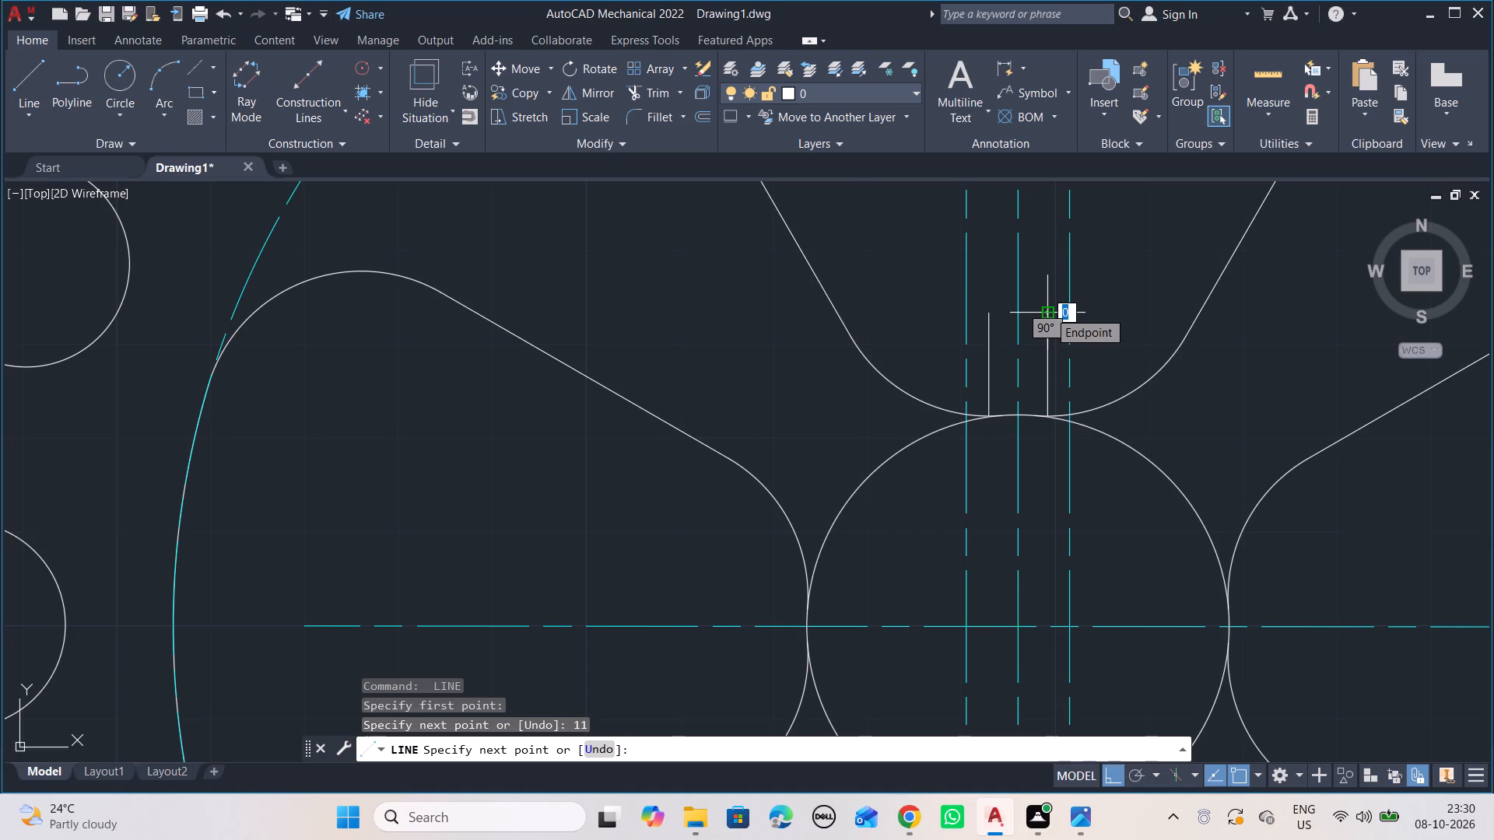
left_click(987, 313)
key("Escape")
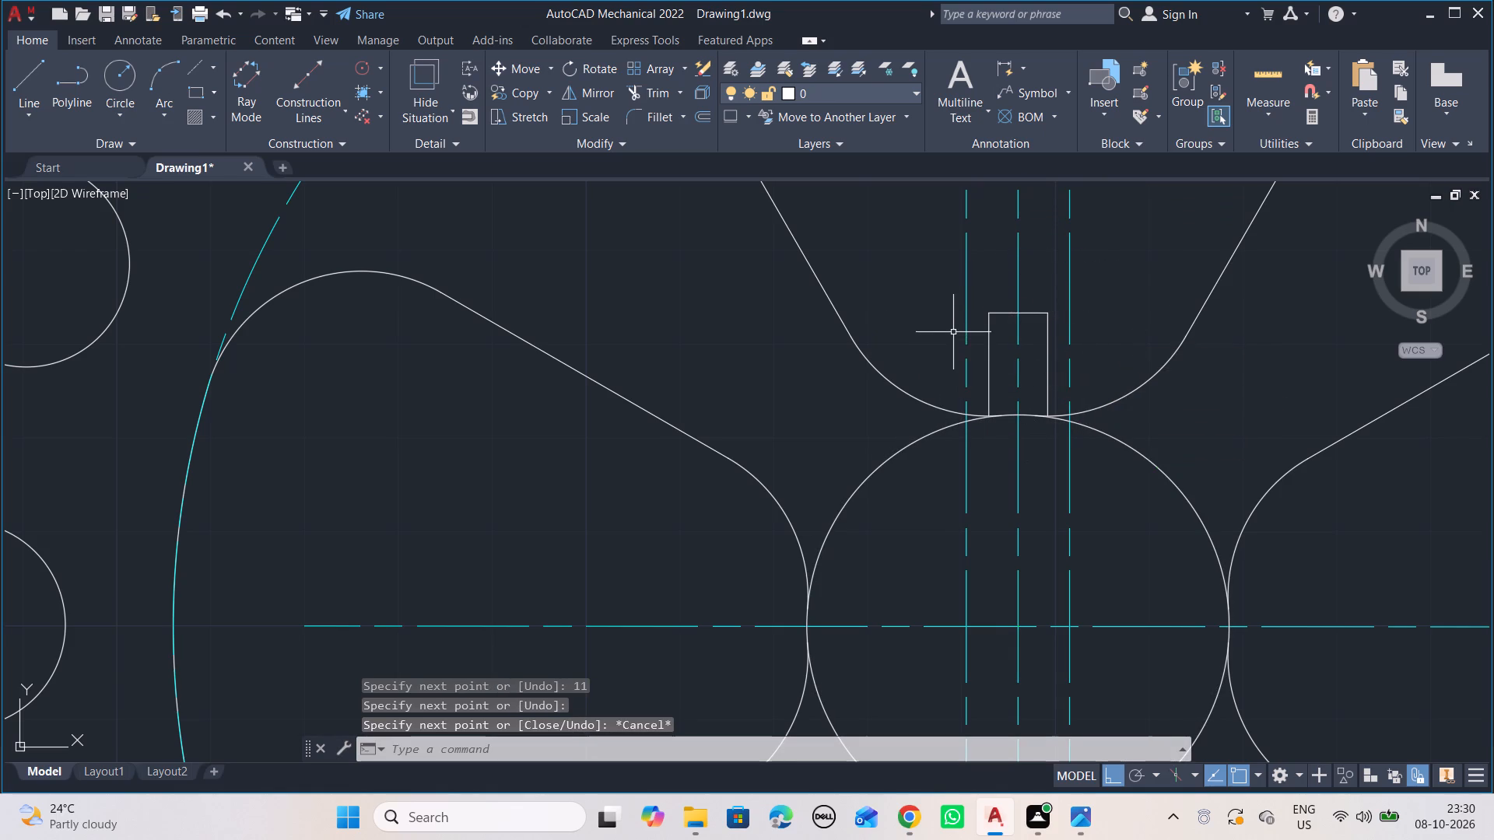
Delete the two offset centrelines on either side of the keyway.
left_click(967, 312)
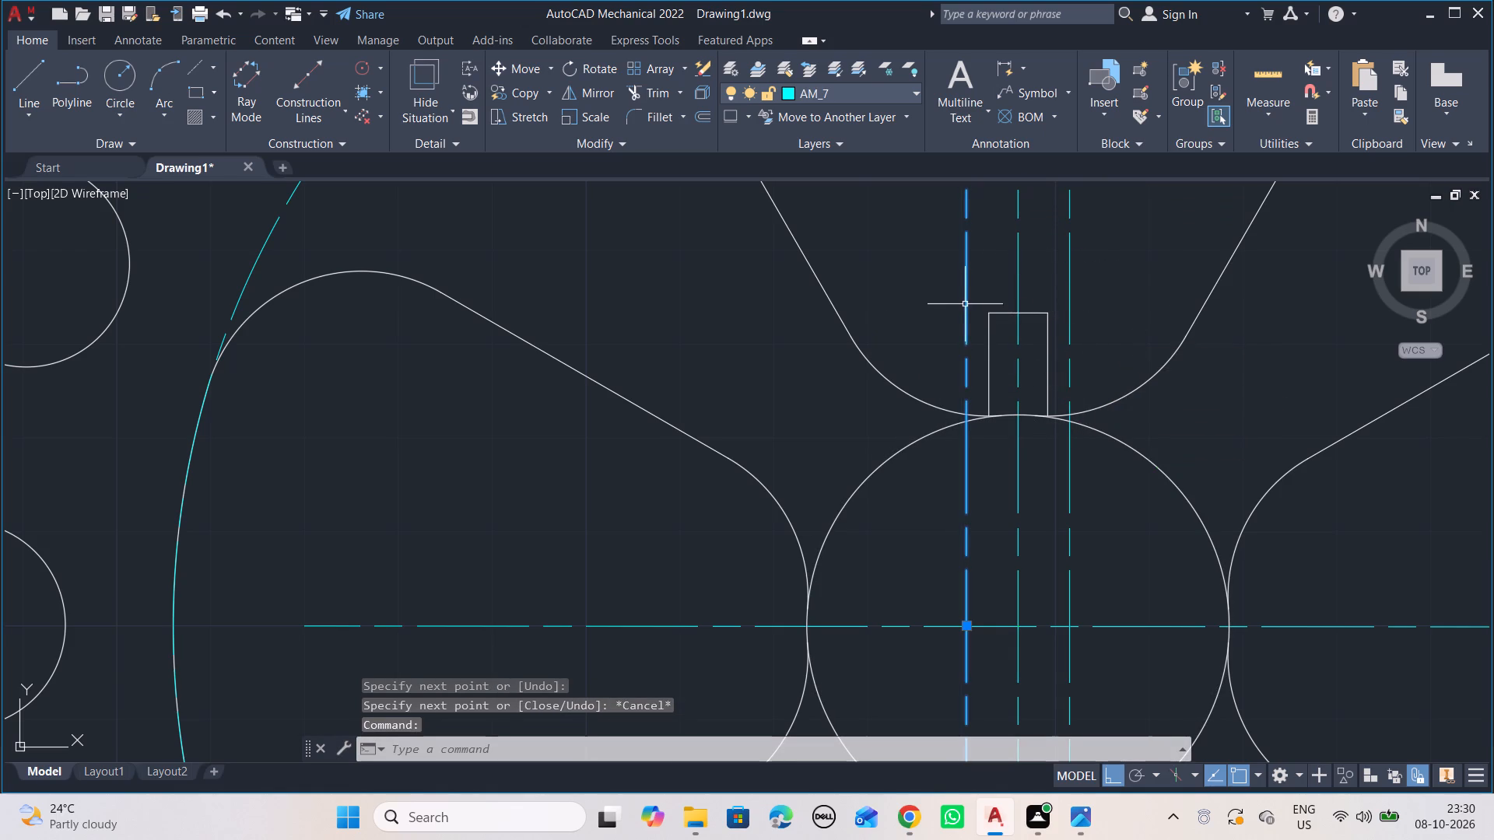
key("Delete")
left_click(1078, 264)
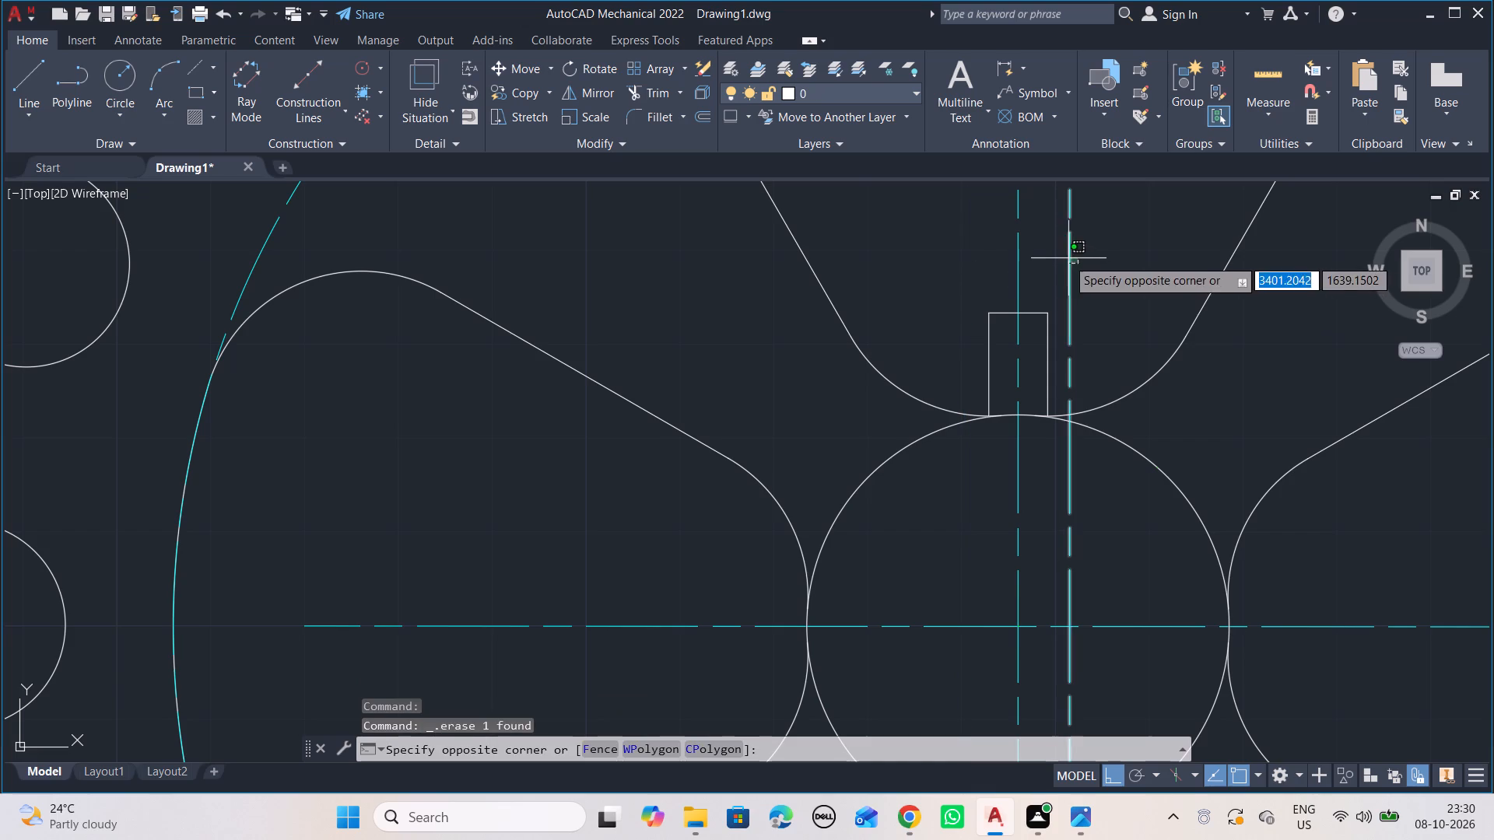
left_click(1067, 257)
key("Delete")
Add a vertical dimension for the height of the keyway's west side, placing it west of the keyway.
scroll(1058, 363, "down", 2)
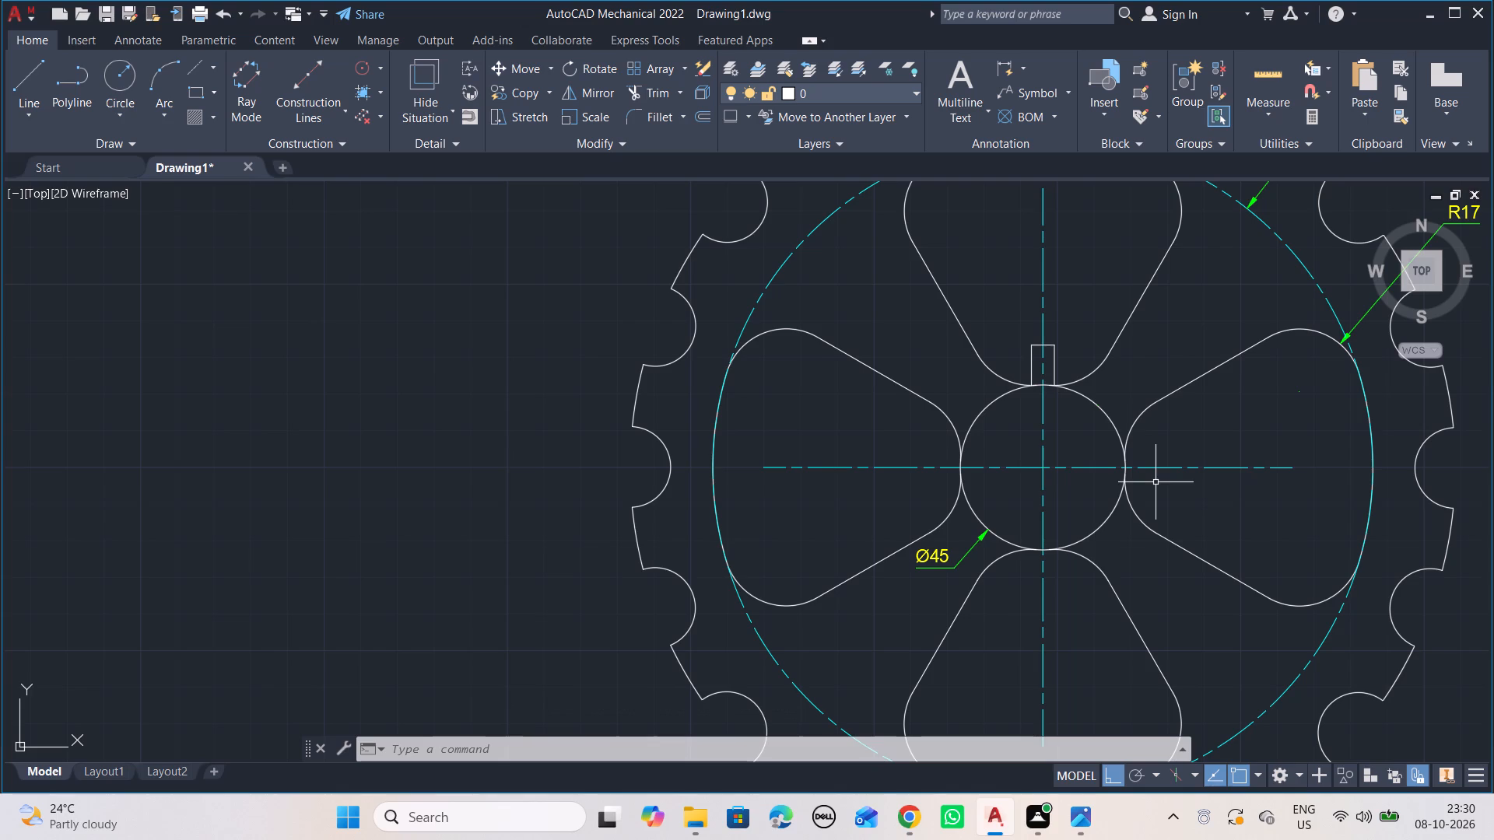
left_click(155, 40)
left_click(190, 67)
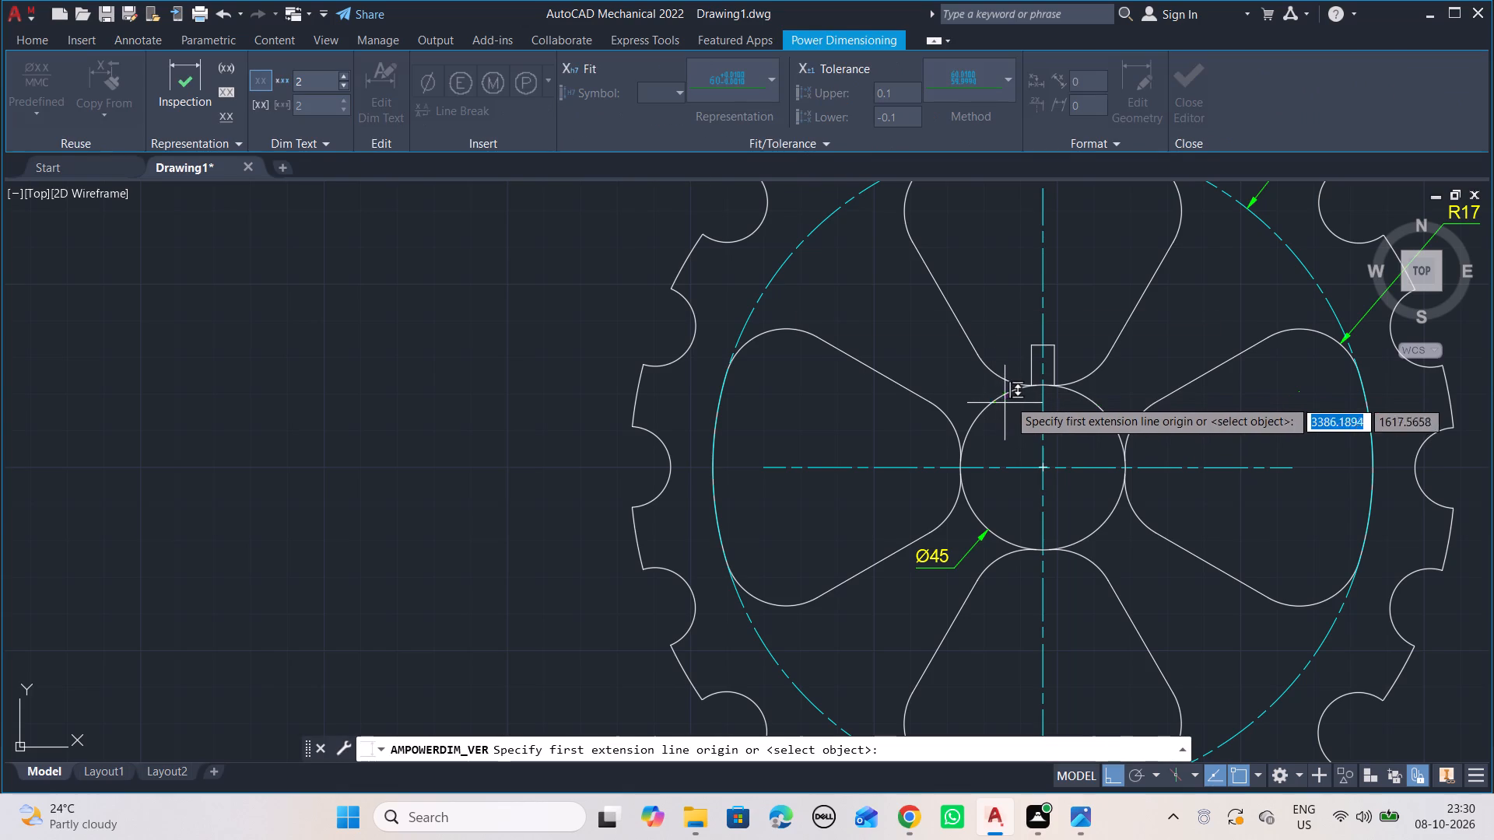
left_click(1027, 386)
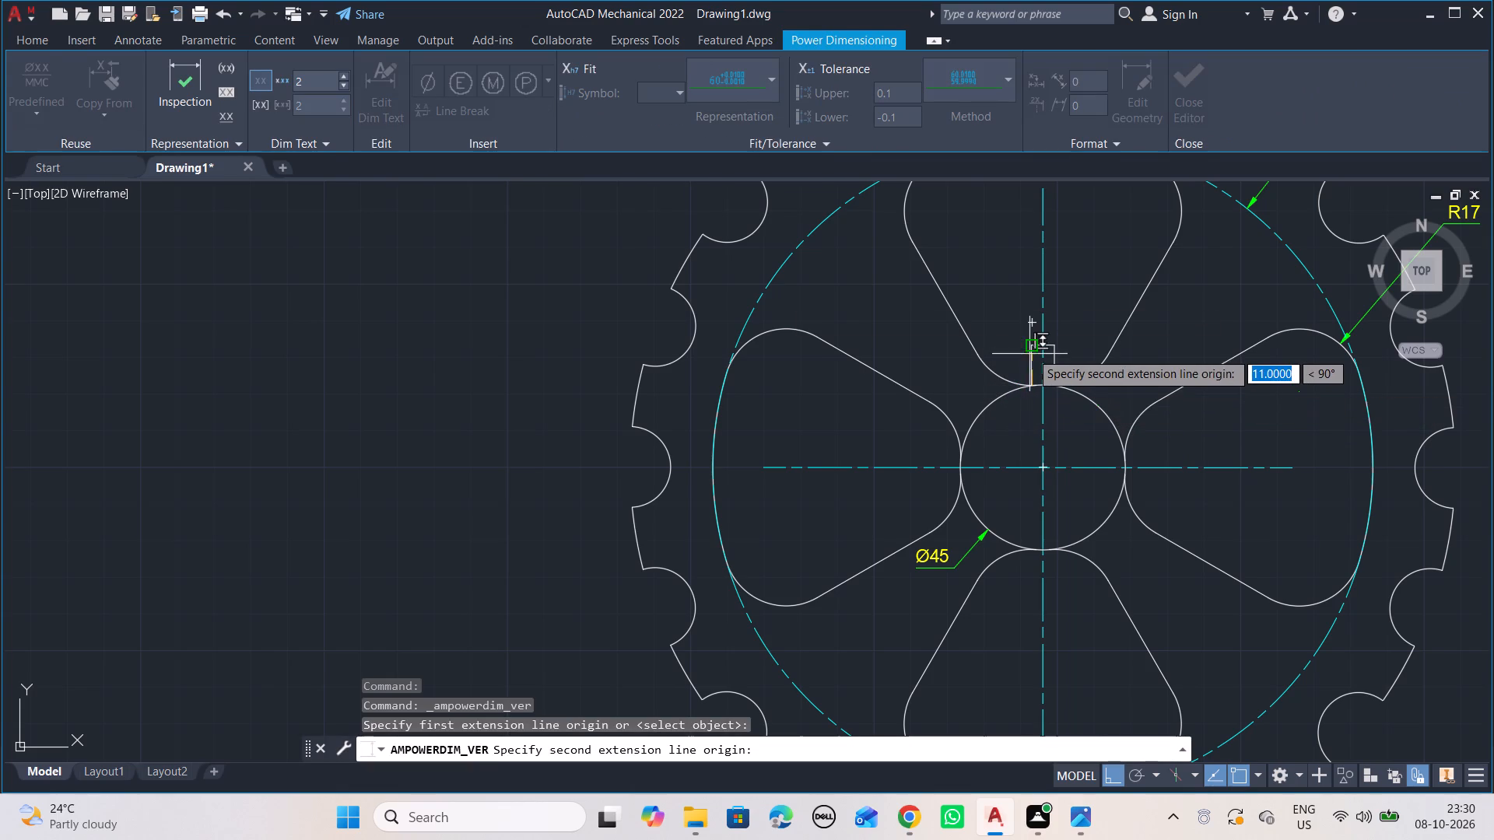
left_click(1031, 350)
left_click(938, 358)
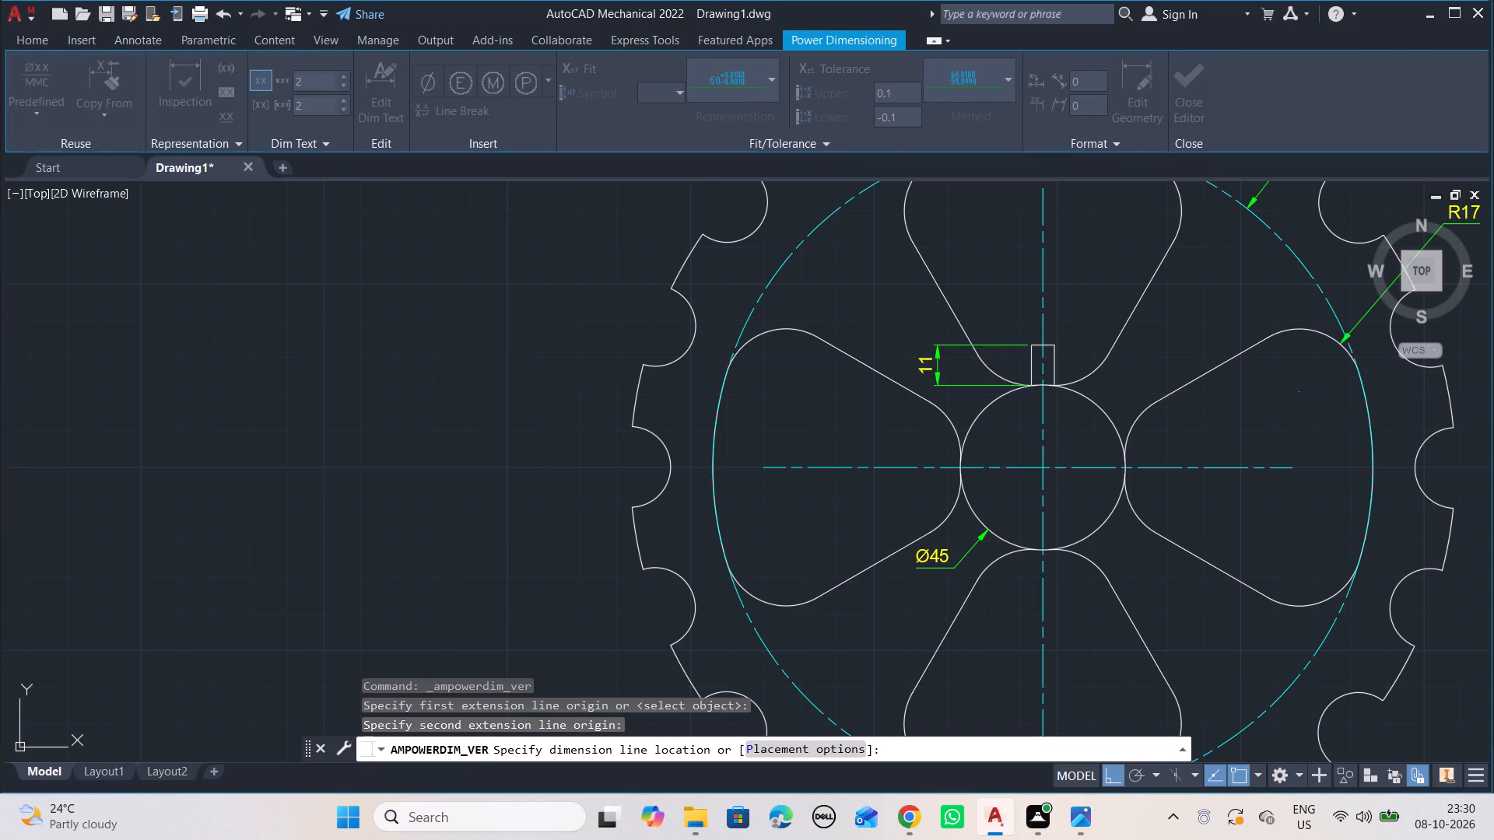
left_click(986, 324)
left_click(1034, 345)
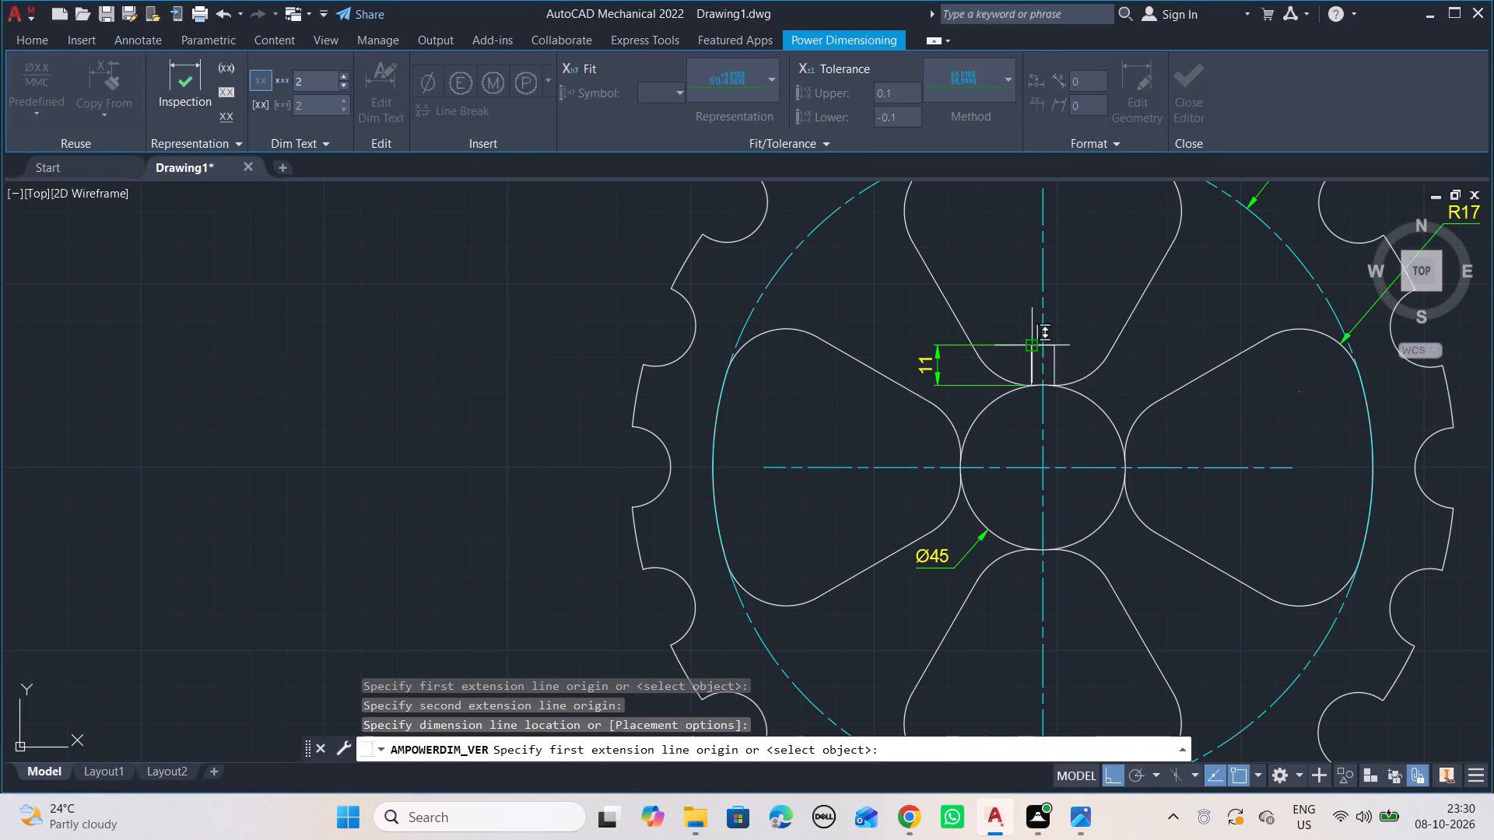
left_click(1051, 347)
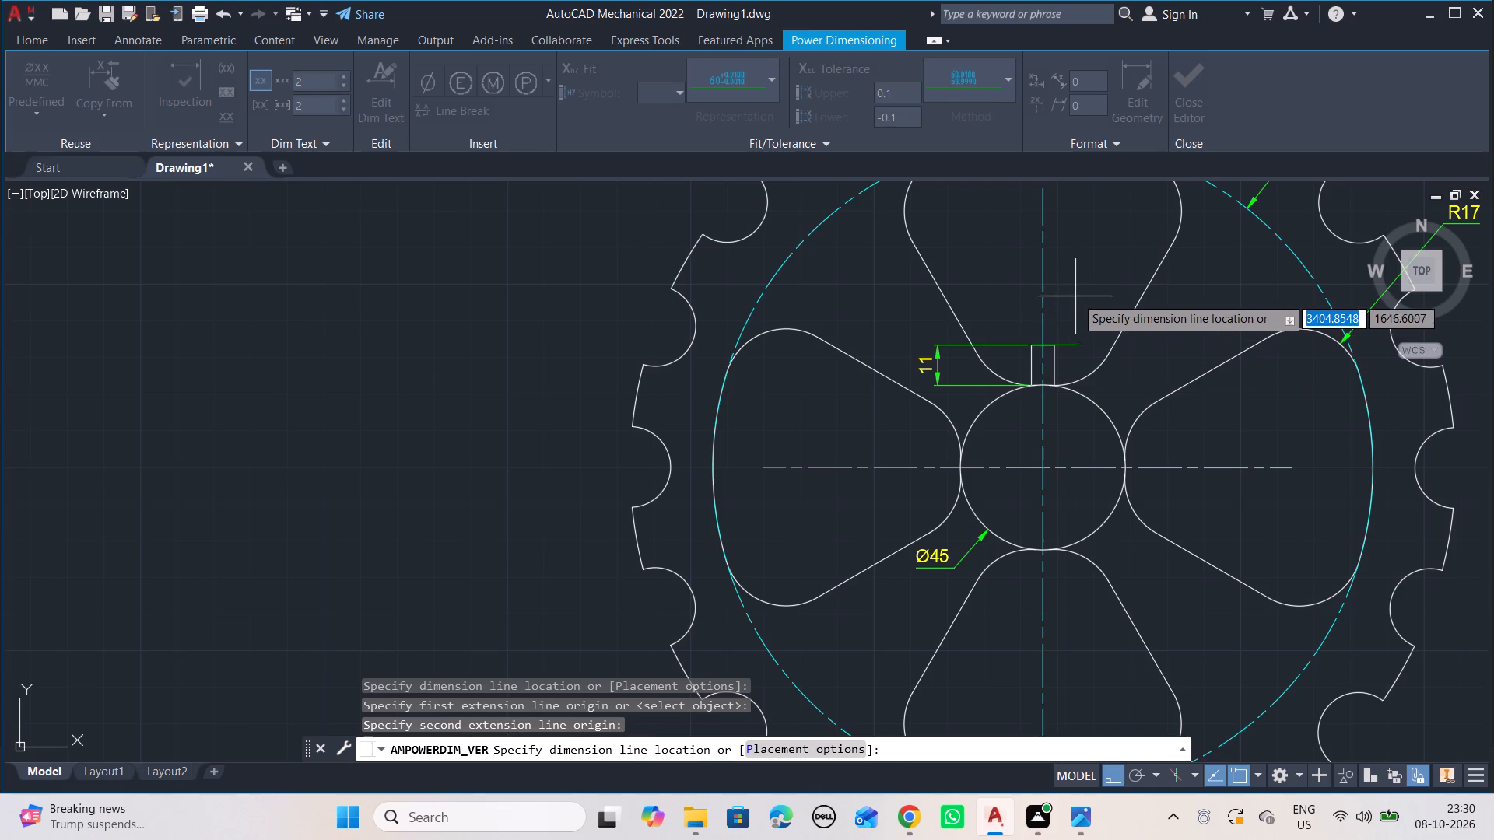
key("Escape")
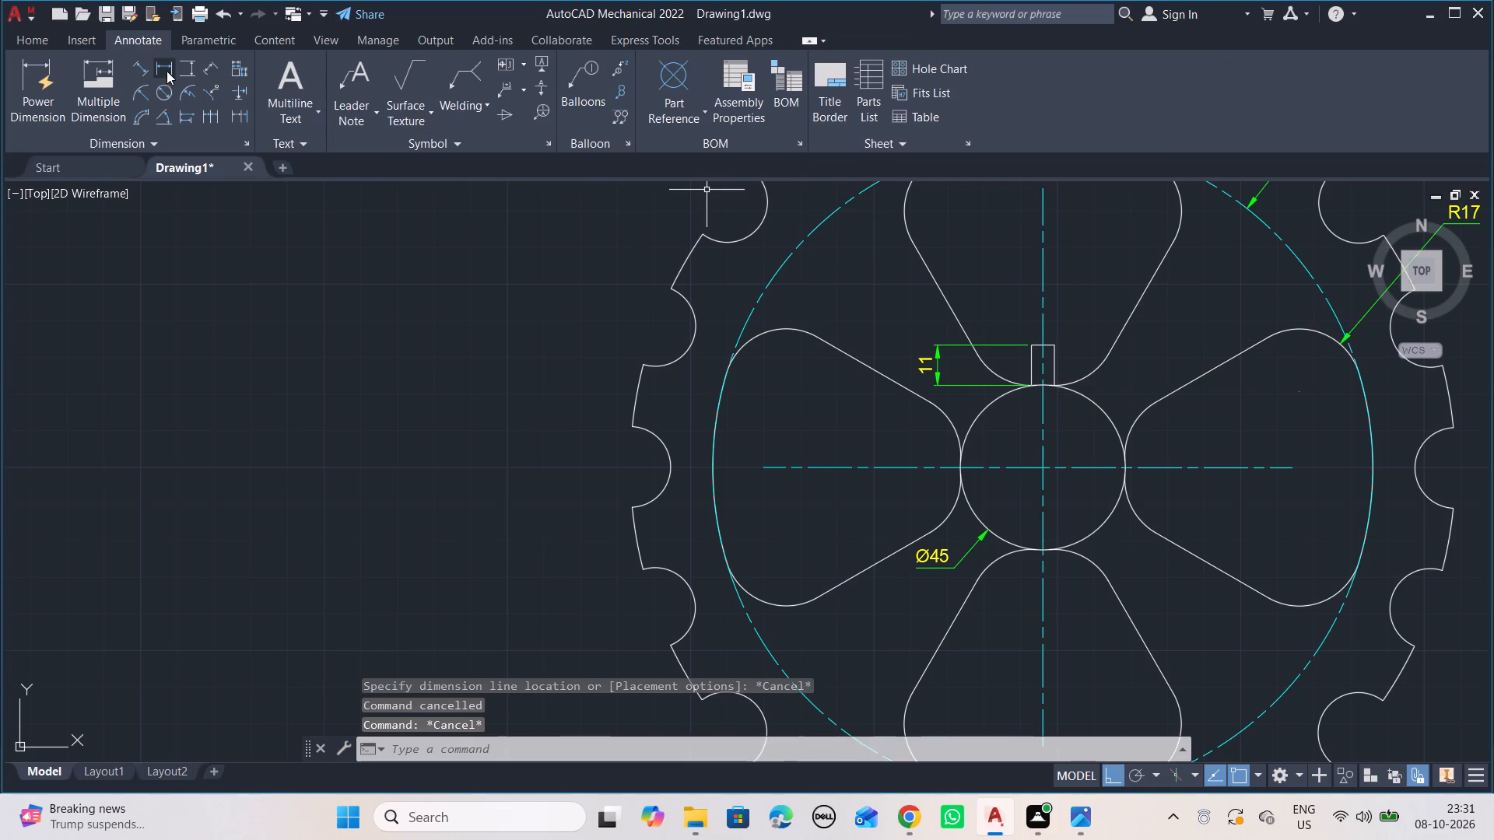
Add a horizontal dimension across the keyway's top edge for its width, placing it above the keyway.
left_click(167, 70)
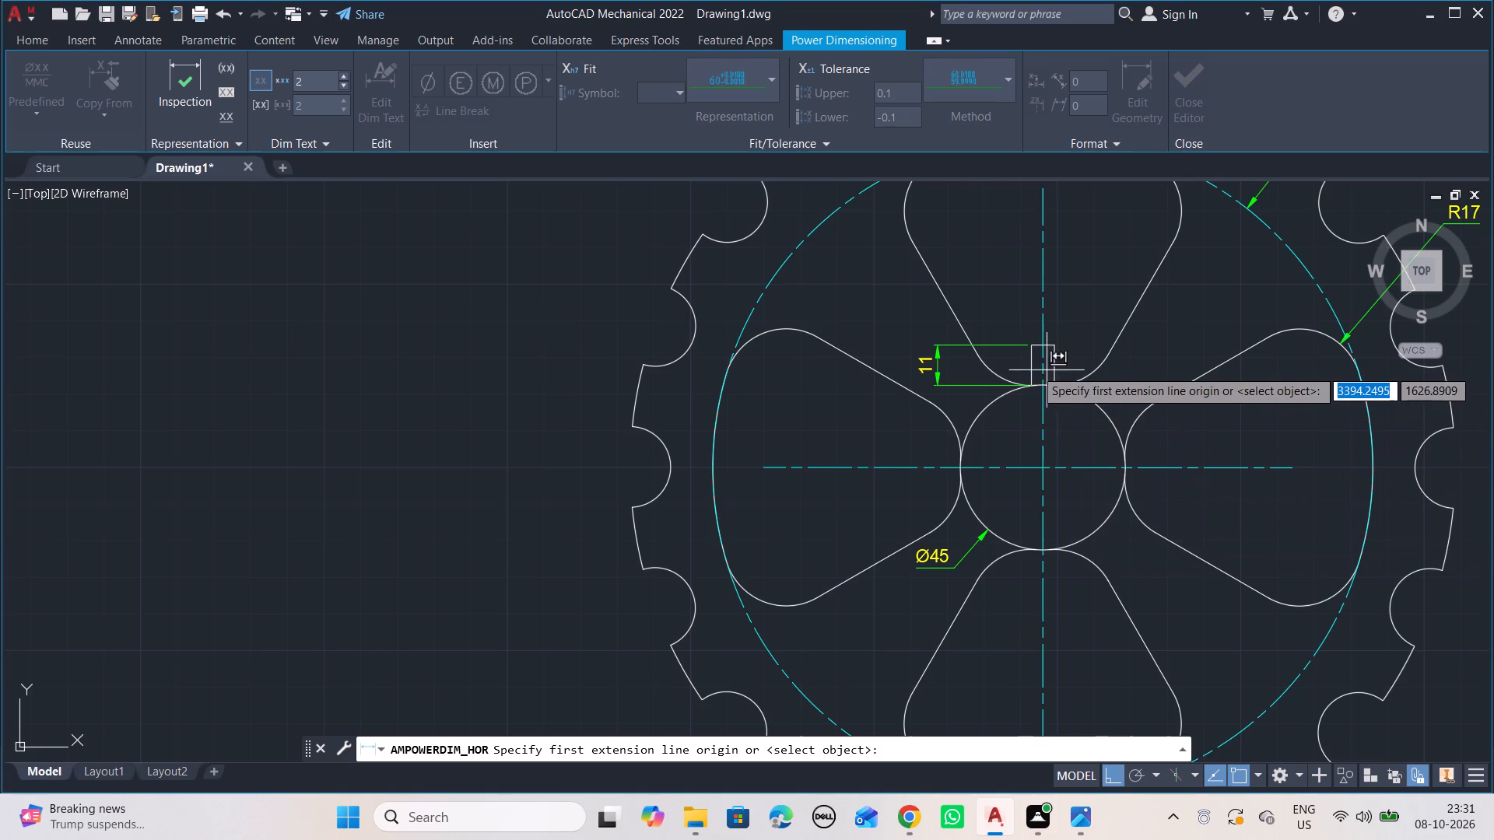
left_click(1029, 348)
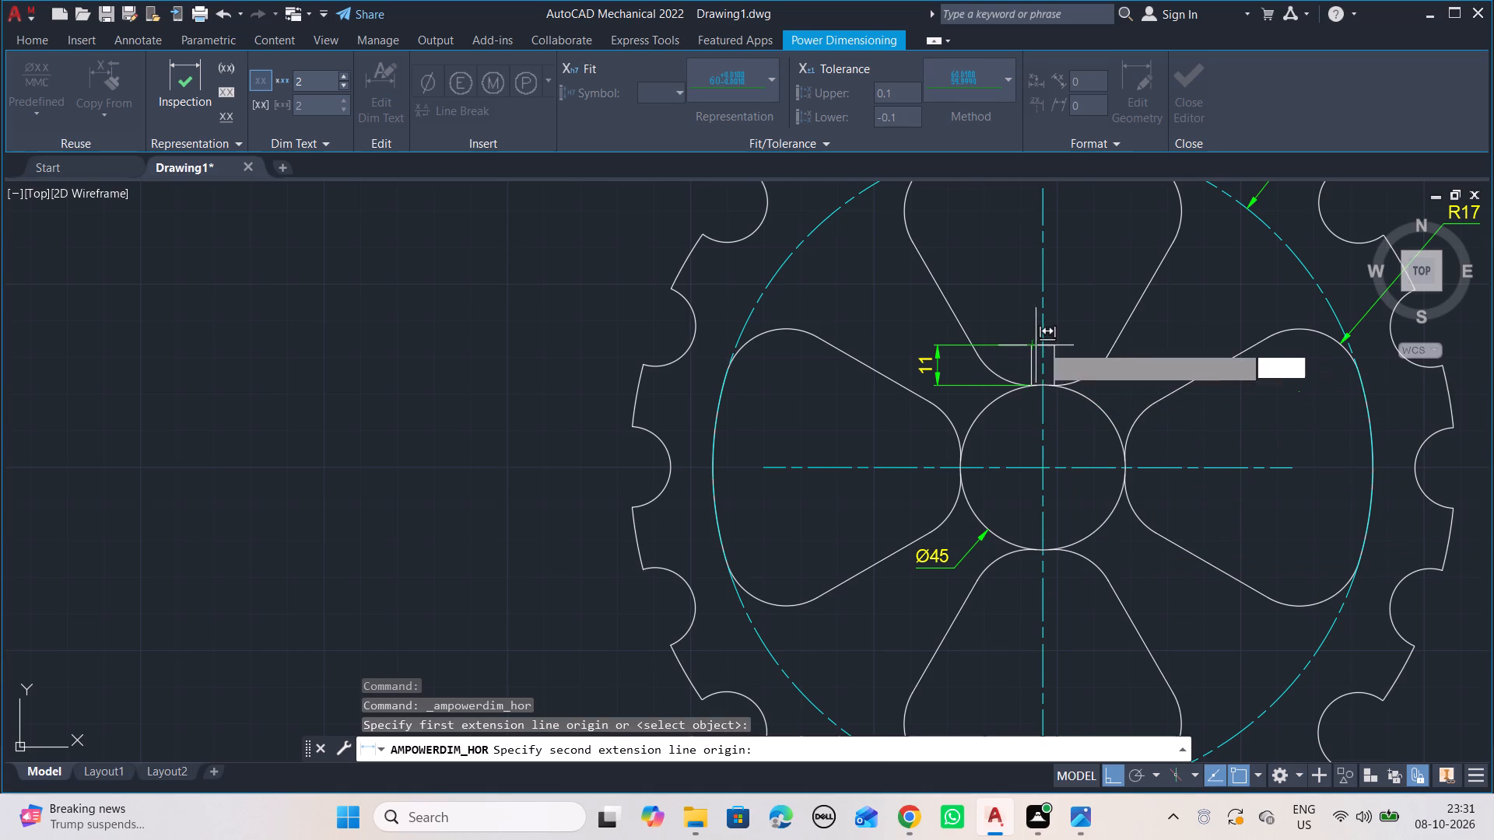
left_click(1054, 345)
left_click(1077, 299)
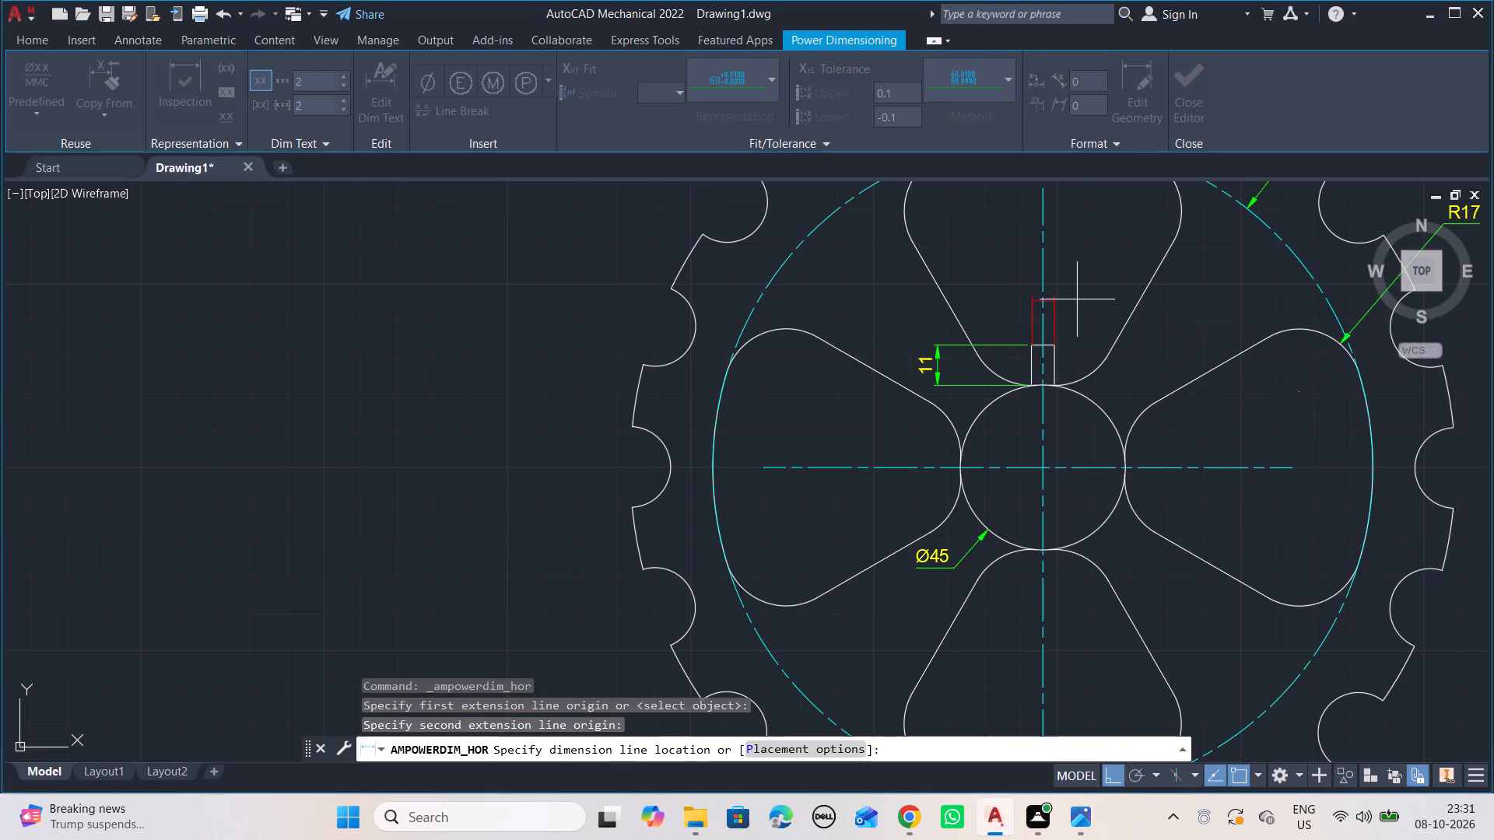
left_click(1091, 255)
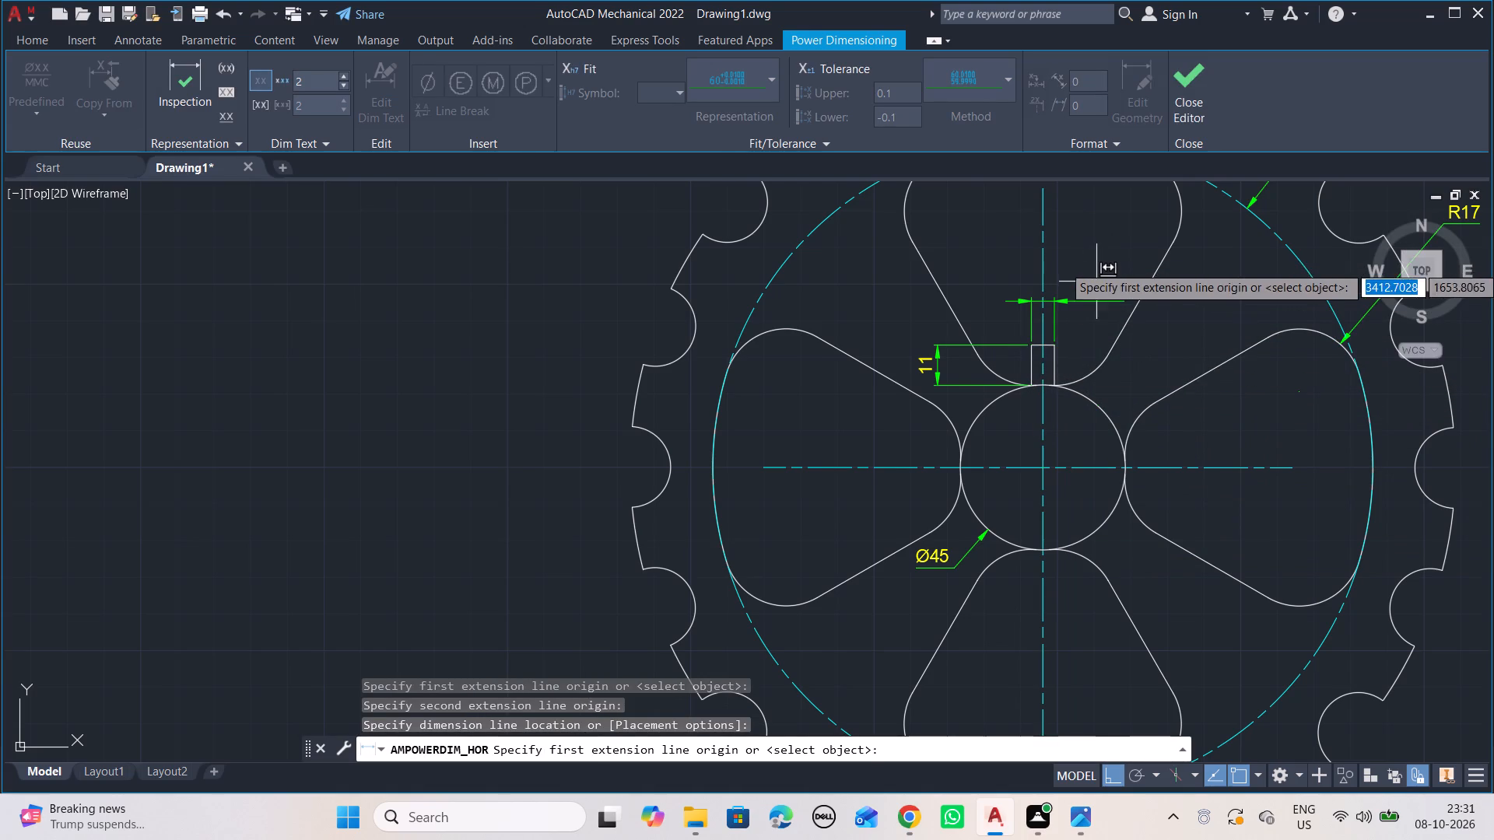
left_click(1108, 243)
key("grave")
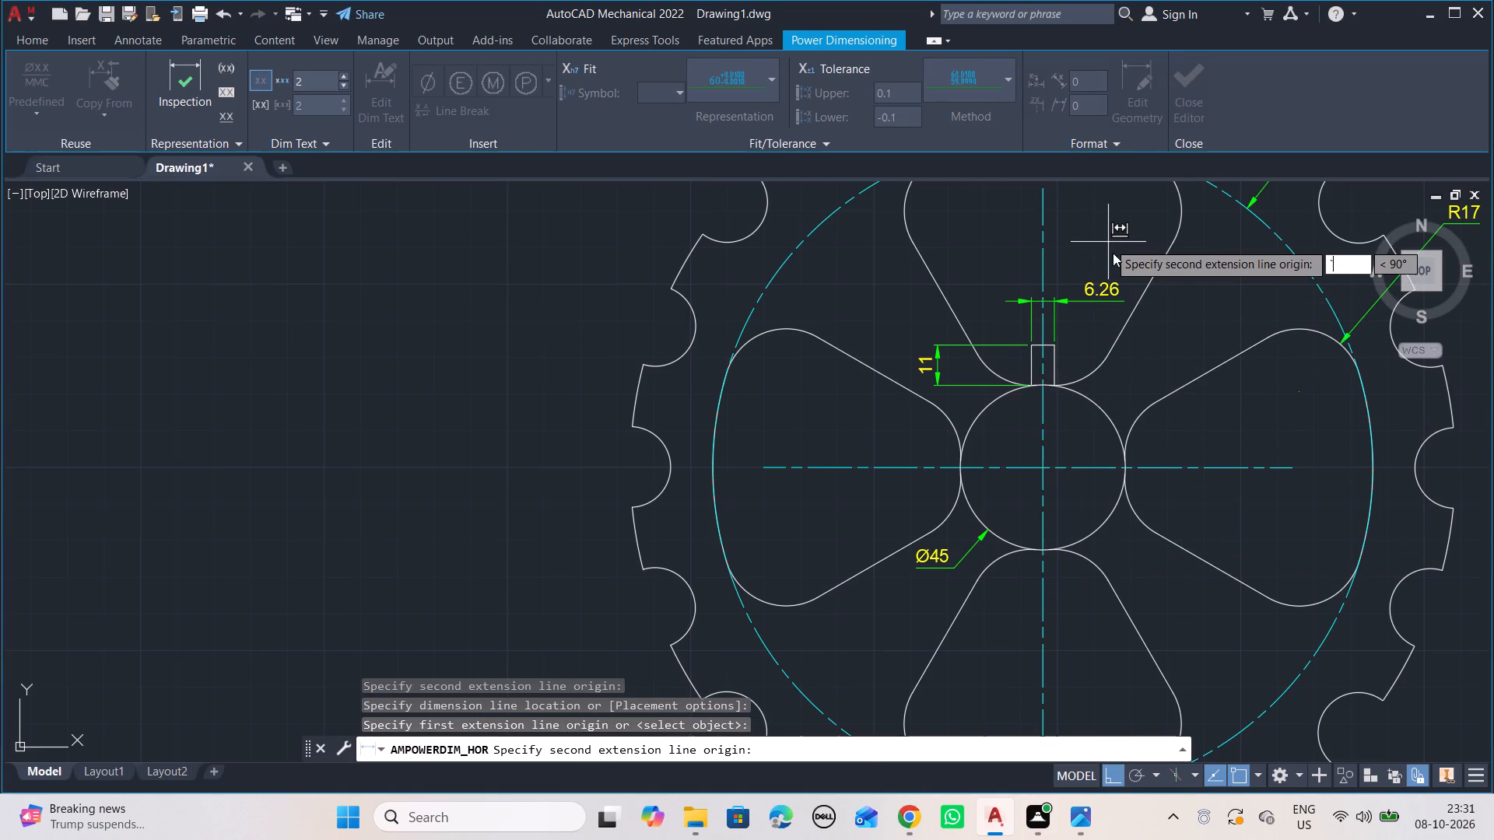
scroll(964, 286, "down", 2)
scroll(1275, 276, "up", 1)
key("Escape")
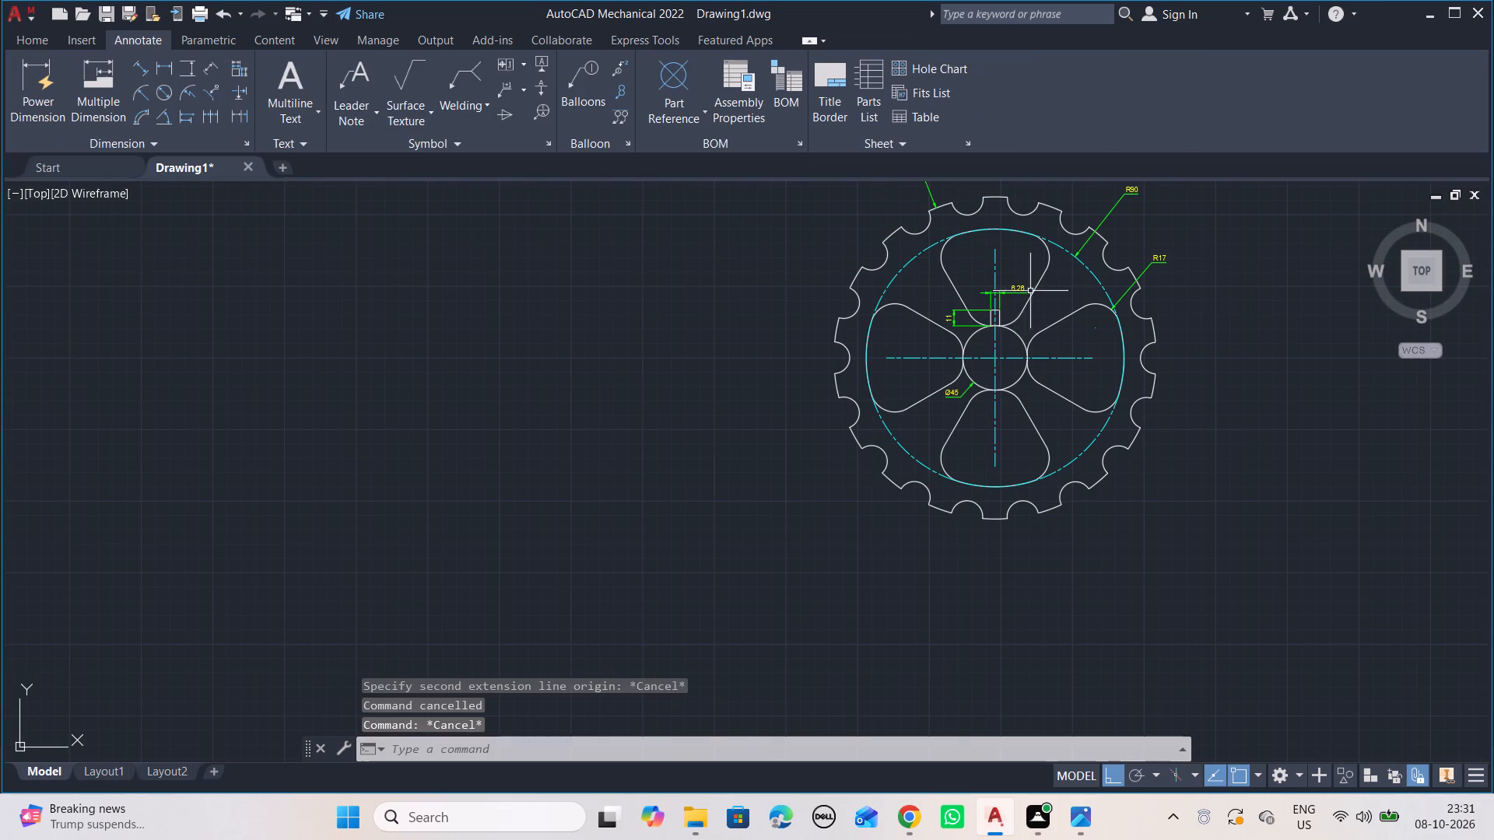
Set the precision of the keyway's width dimension to 0 decimal places.
left_click(1019, 285)
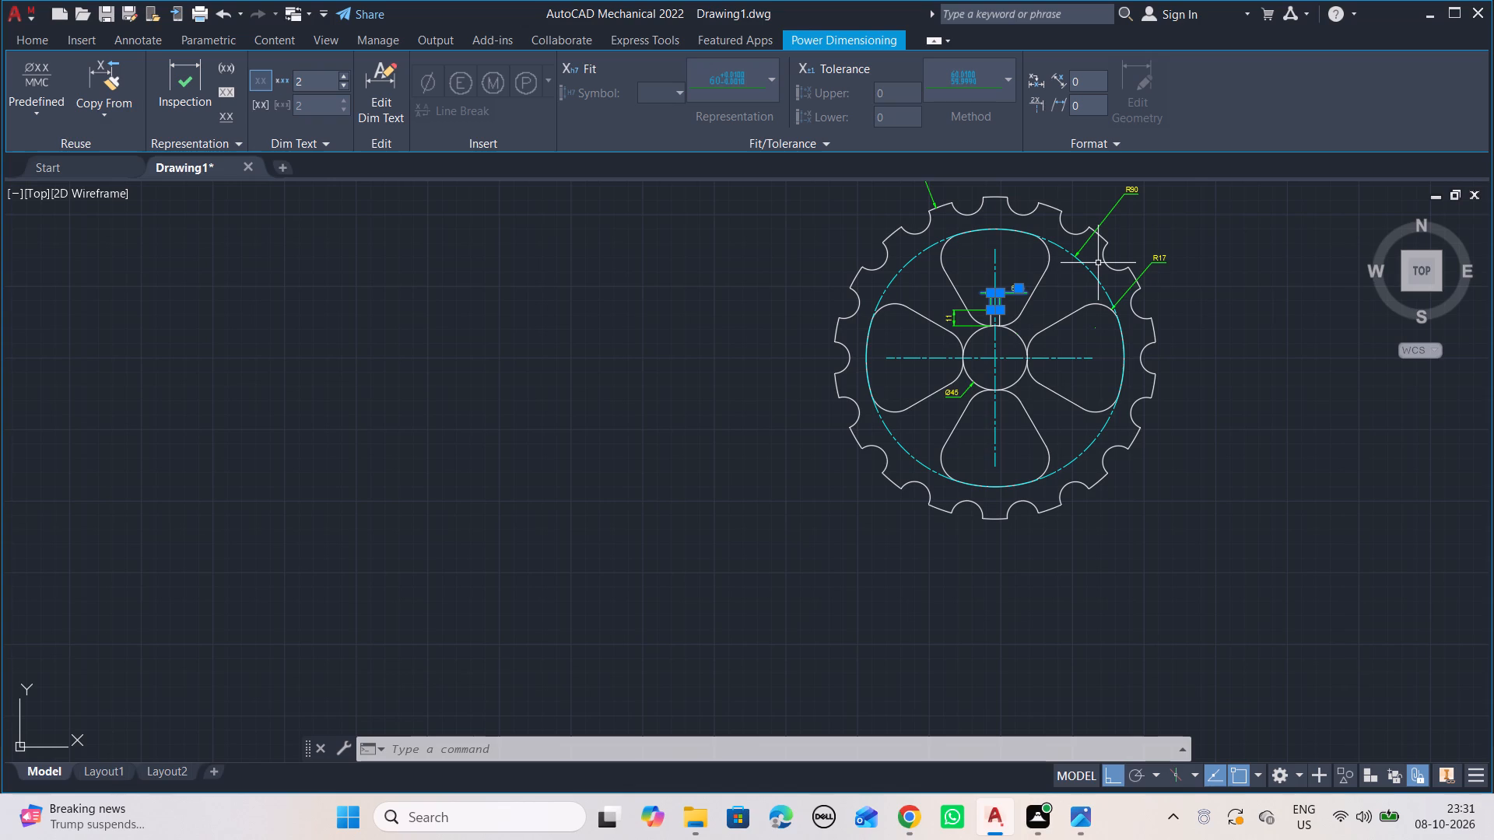
scroll(993, 277, "up", 1)
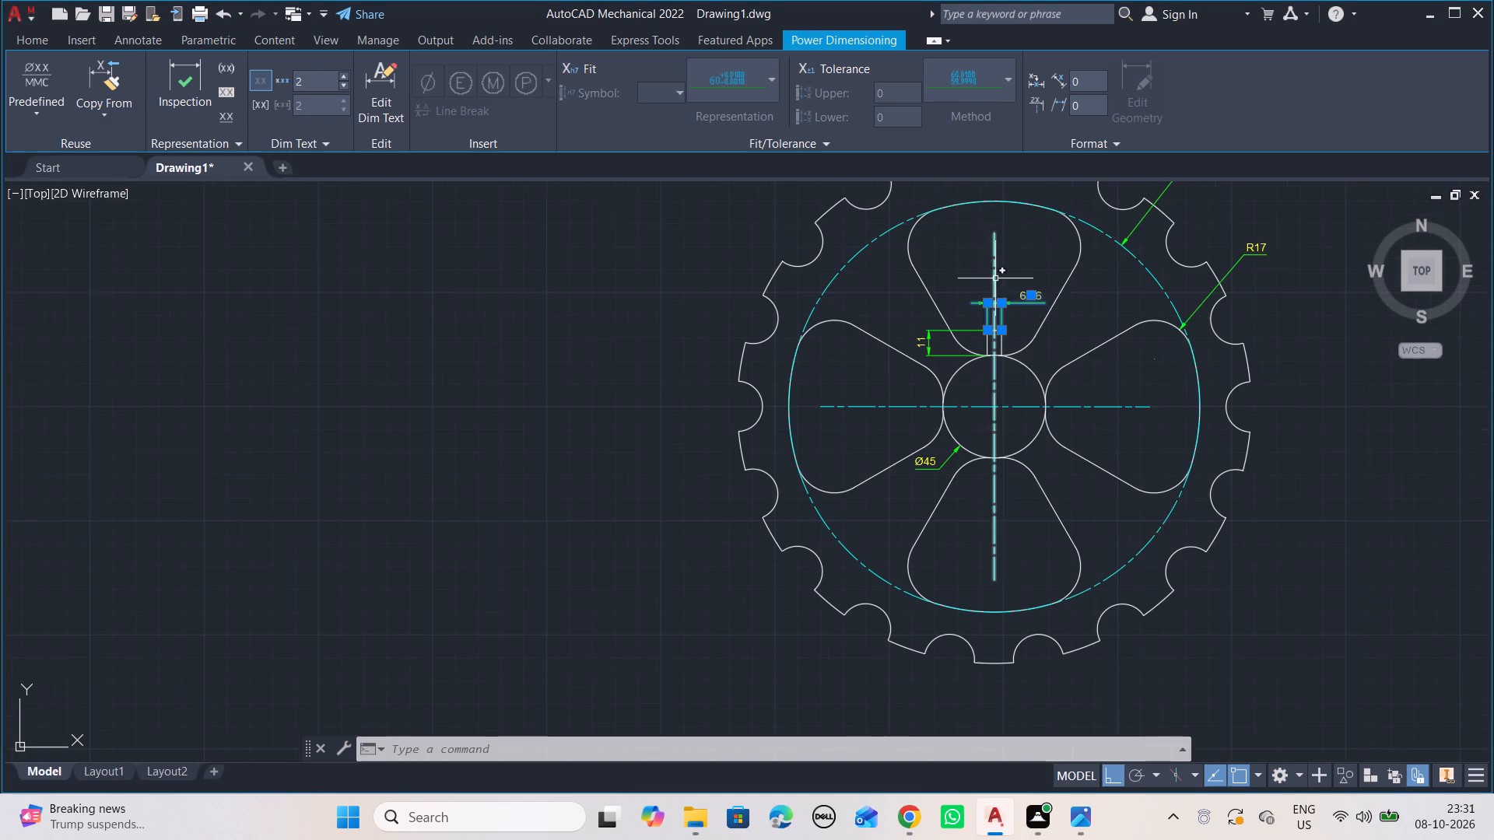
right_click(1022, 282)
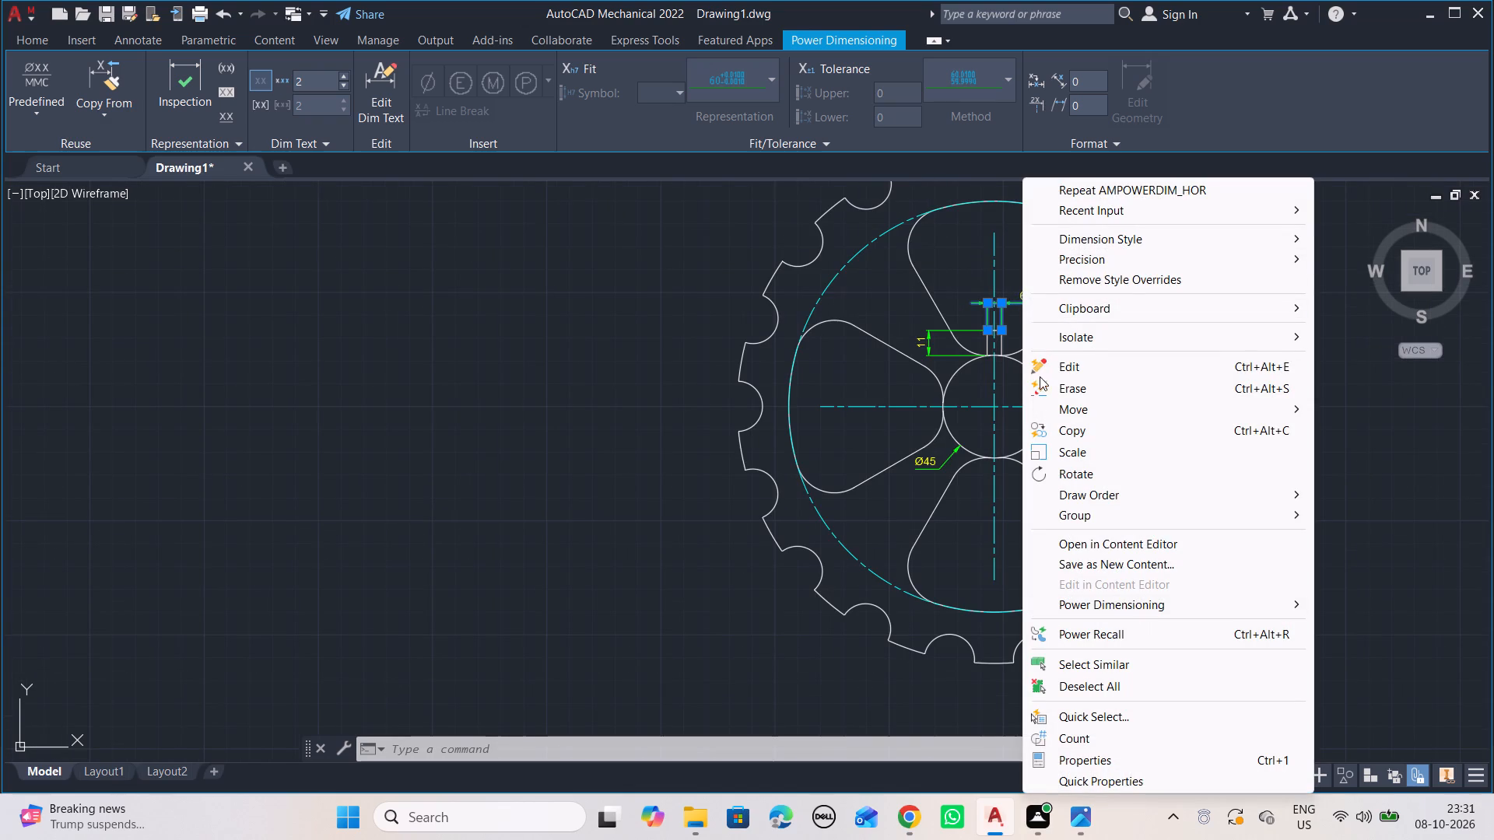
left_click(1103, 258)
left_click(1355, 262)
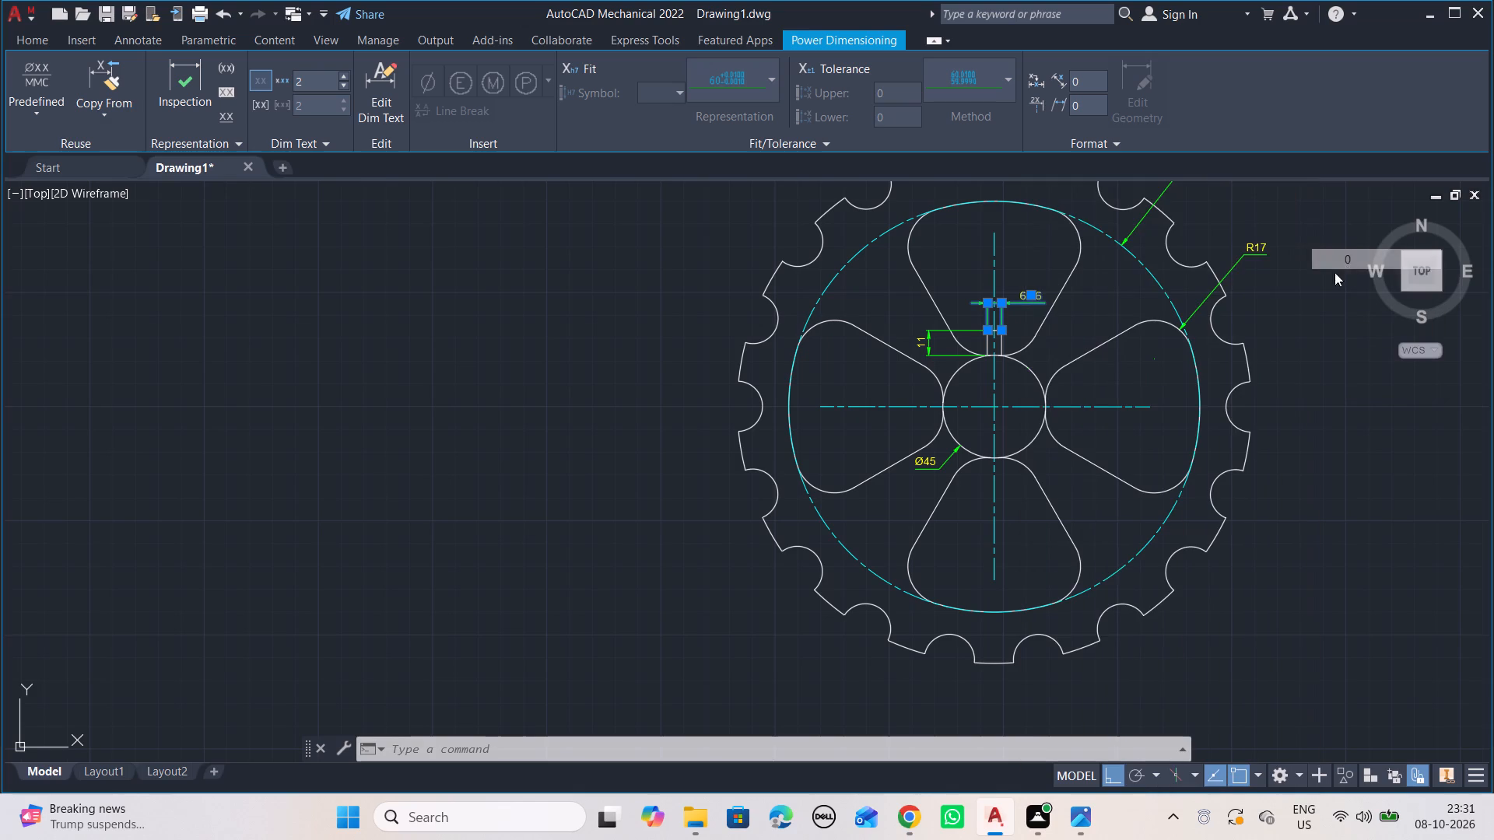
scroll(1033, 277, "up", 4)
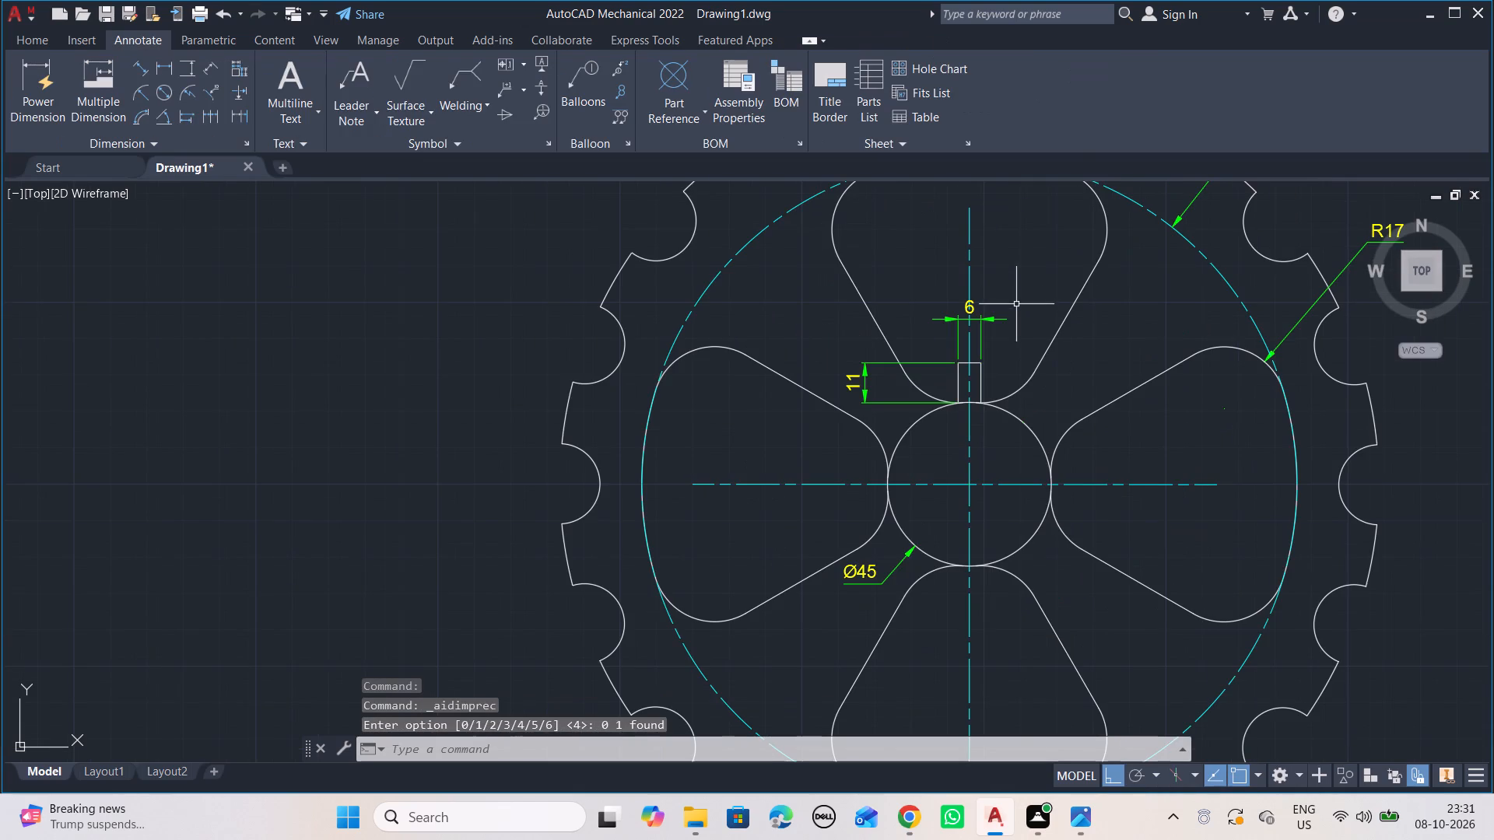
key("Escape")
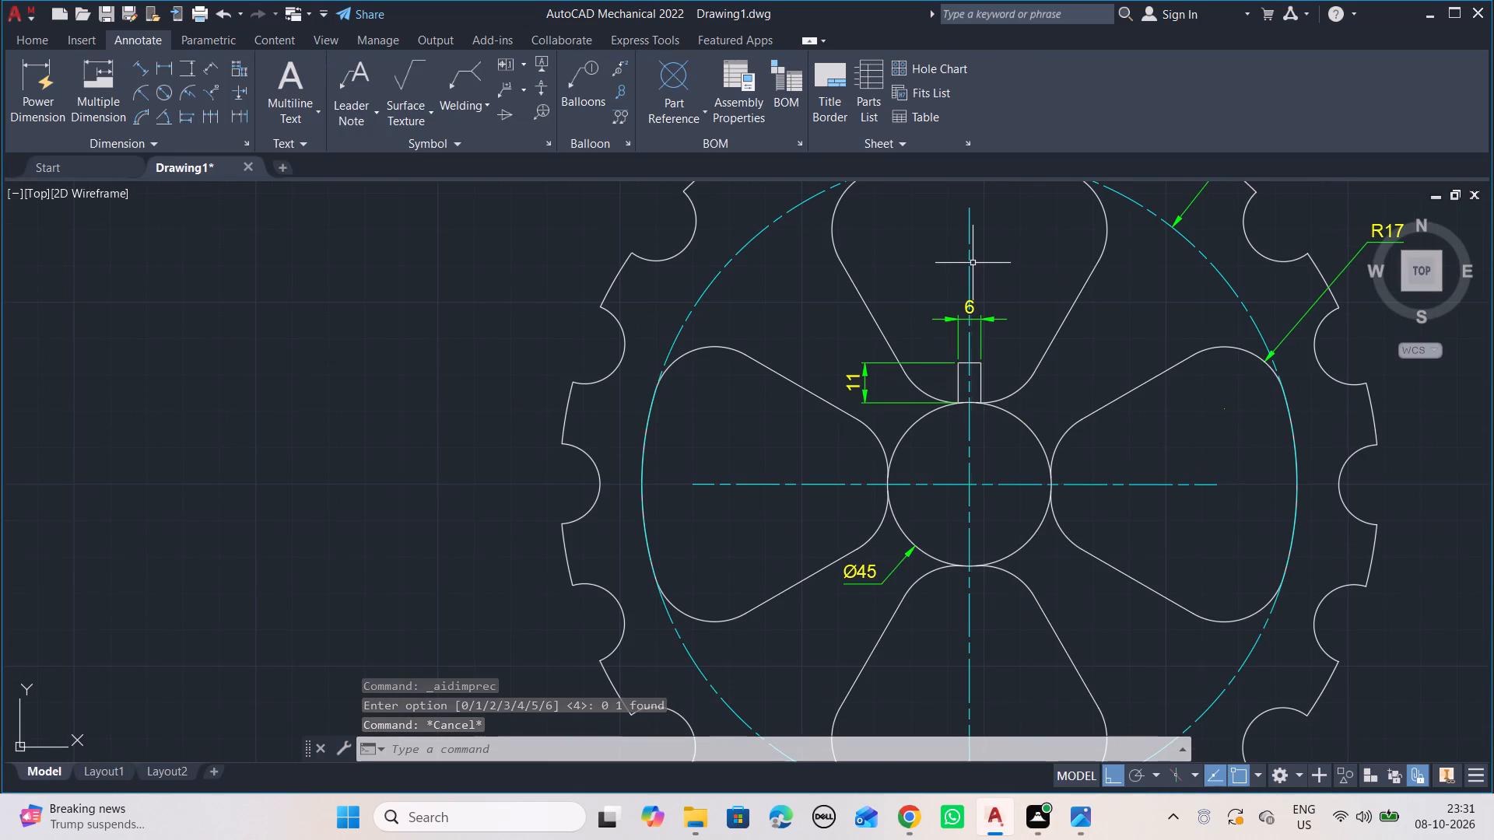
Shorten the vertical centreline at both ends so it stops just above the keyway and just below the Ø45 hole.
left_click(969, 261)
left_click(971, 210)
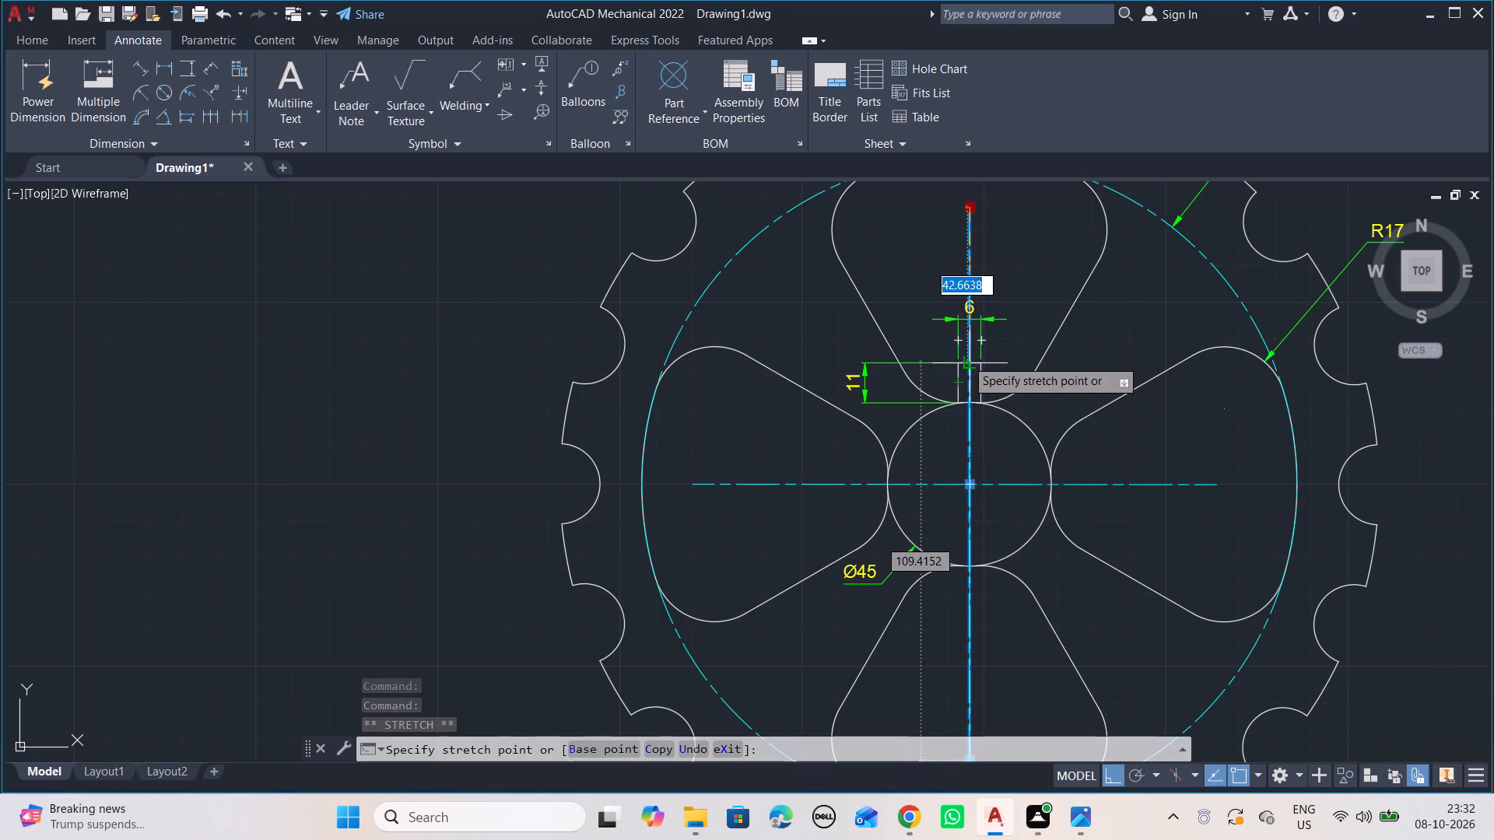
scroll(970, 340, "up", 4)
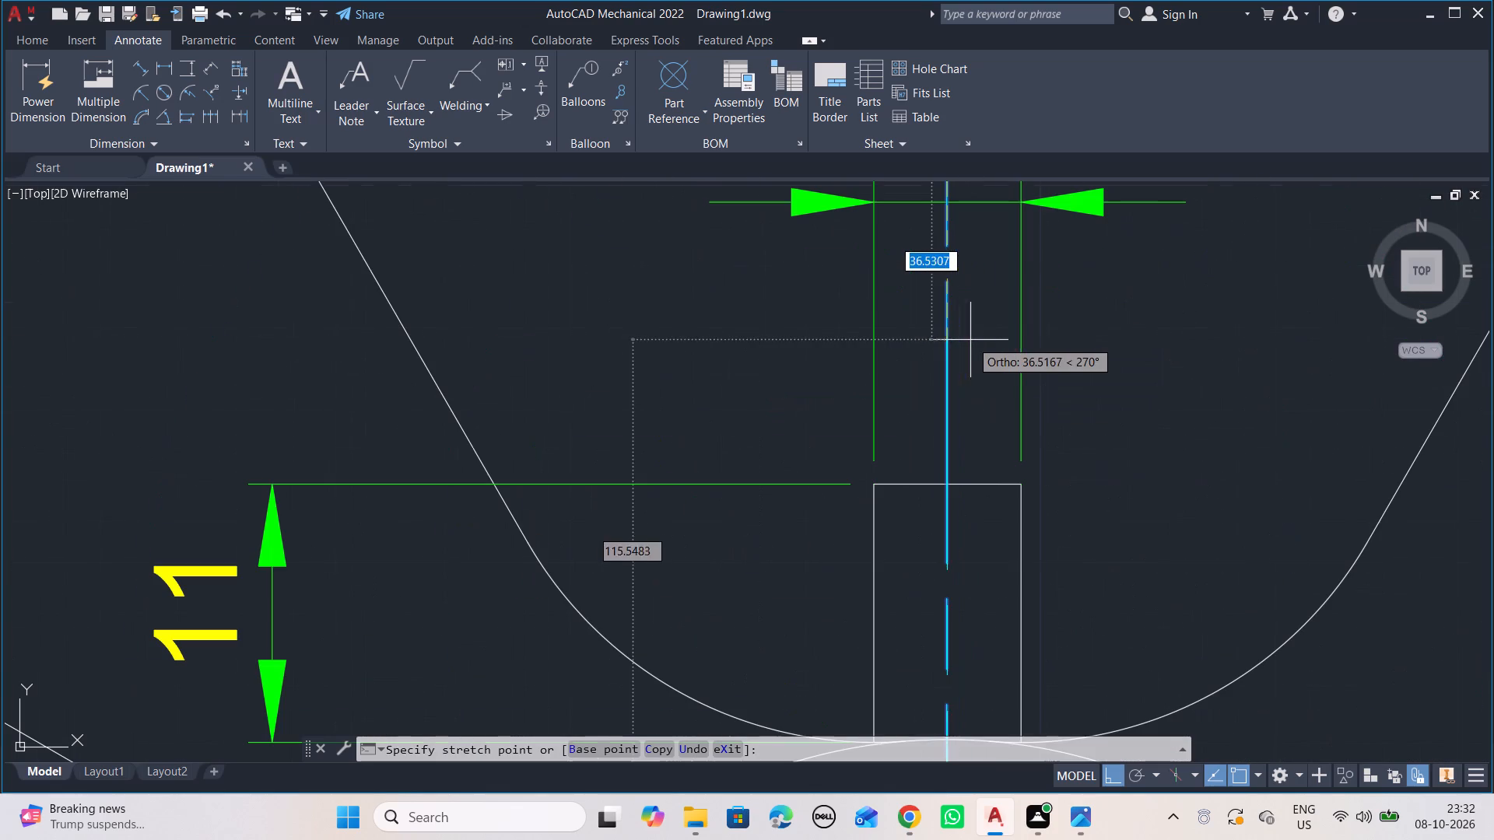
left_click(952, 319)
key("Escape")
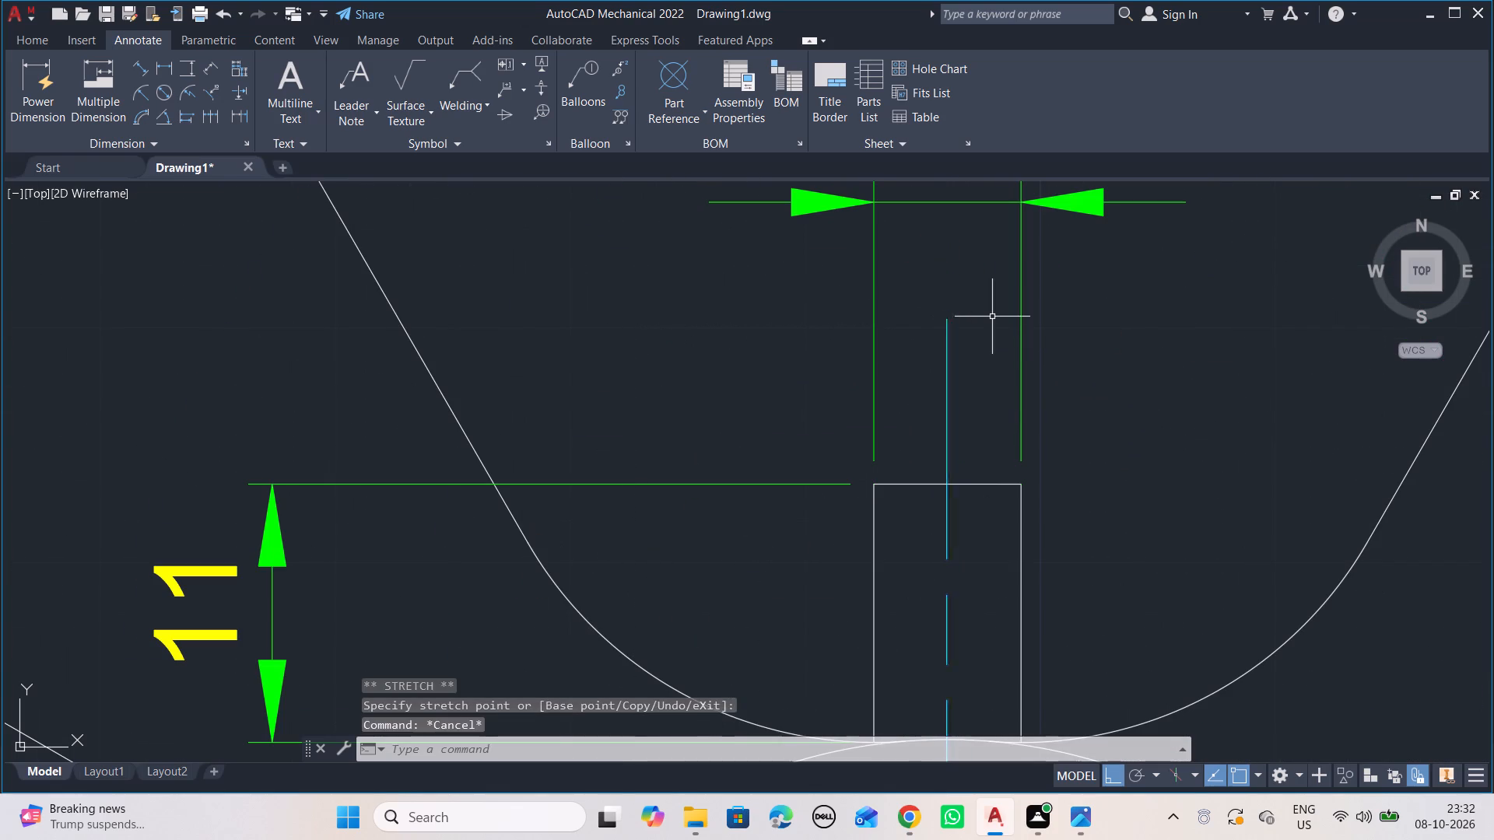
scroll(992, 317, "down", 5)
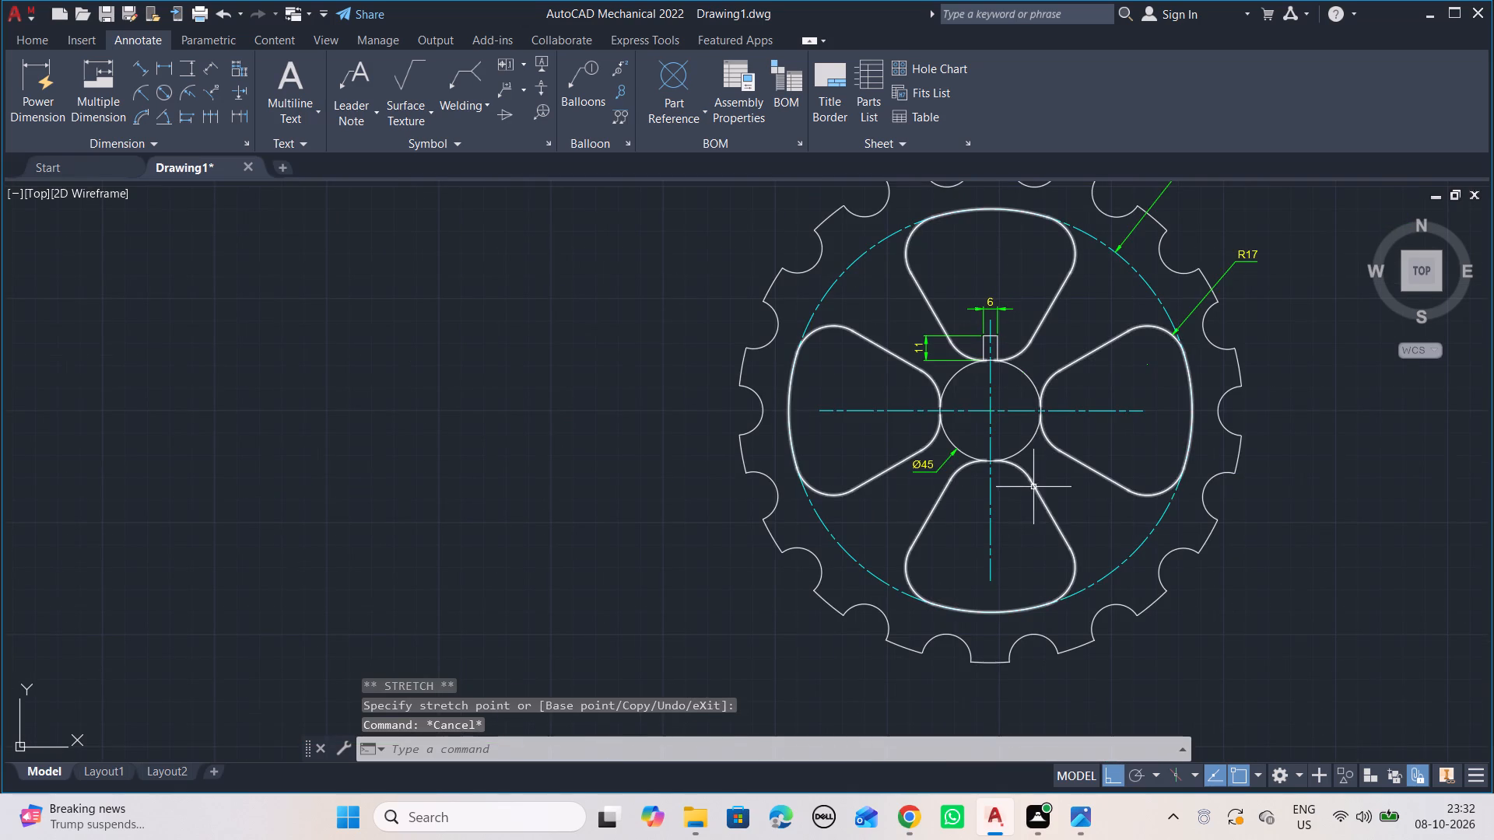
left_click(992, 498)
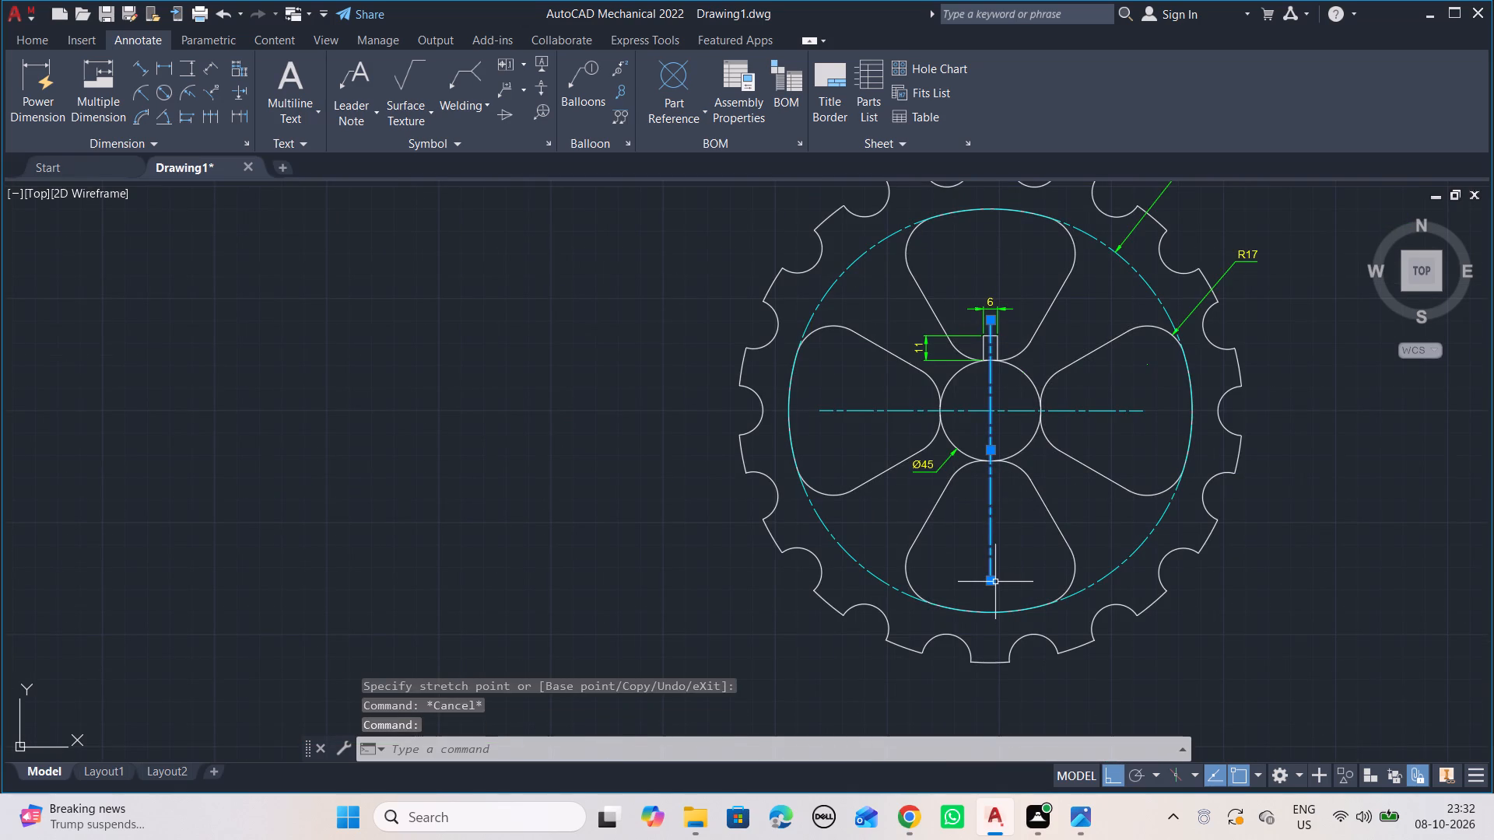
left_click(994, 582)
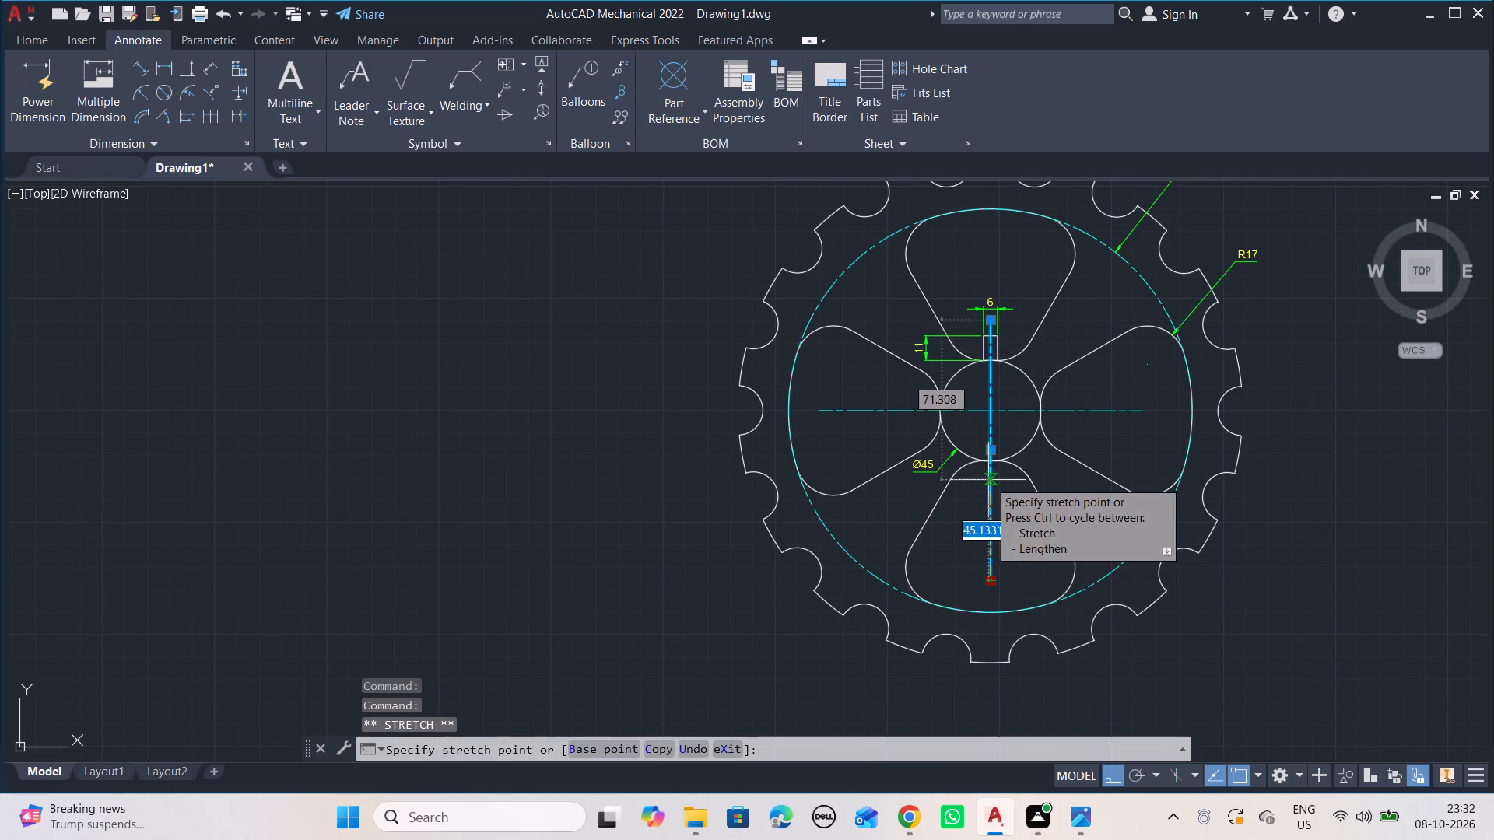
left_click(988, 480)
Shorten the horizontal centreline at both ends so it extends only slightly past the Ø45 hole on each side.
left_click(1081, 415)
left_click(1081, 408)
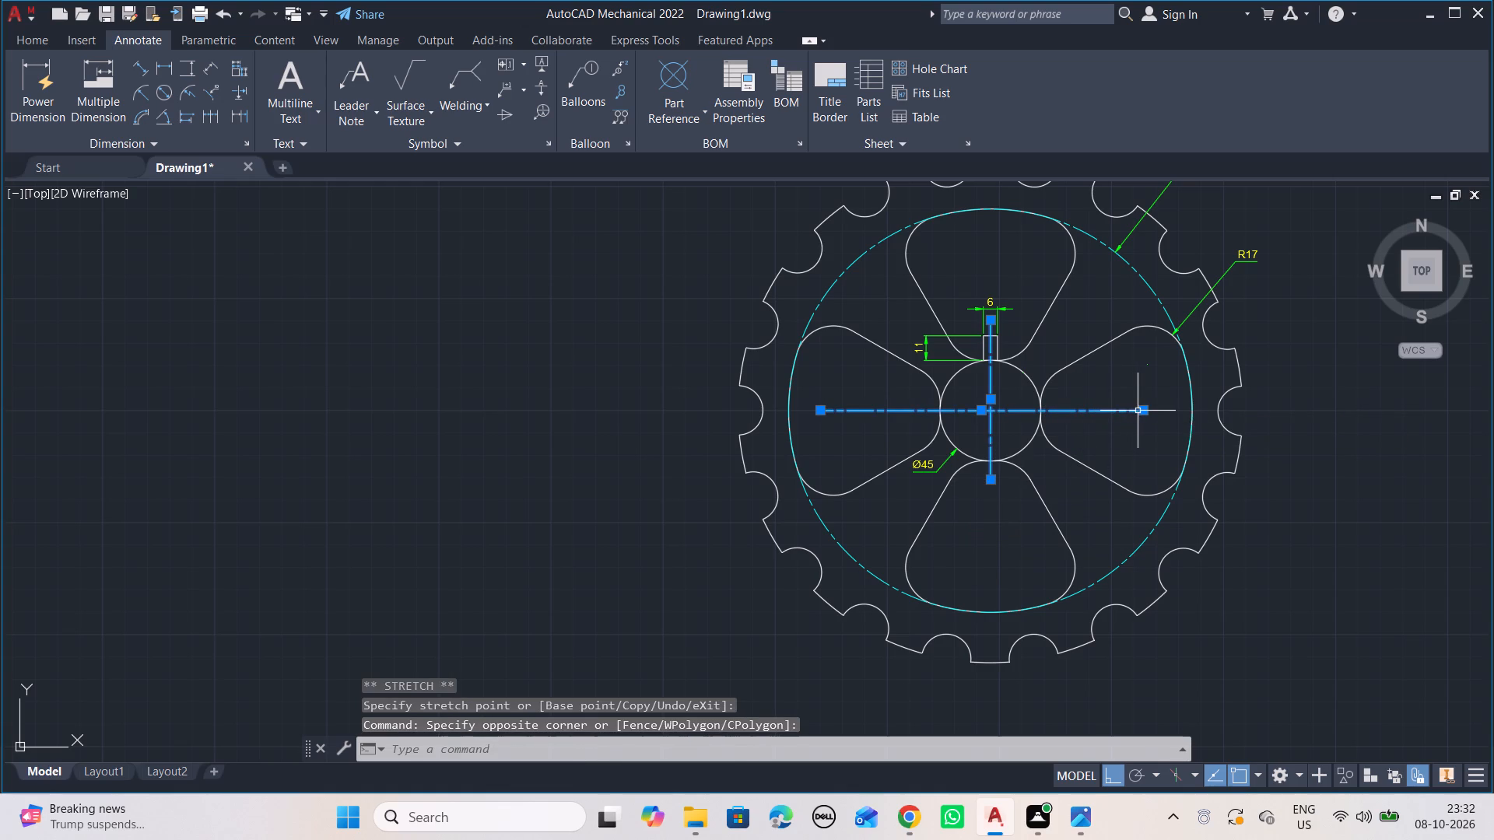
left_click(1140, 411)
left_click(1075, 410)
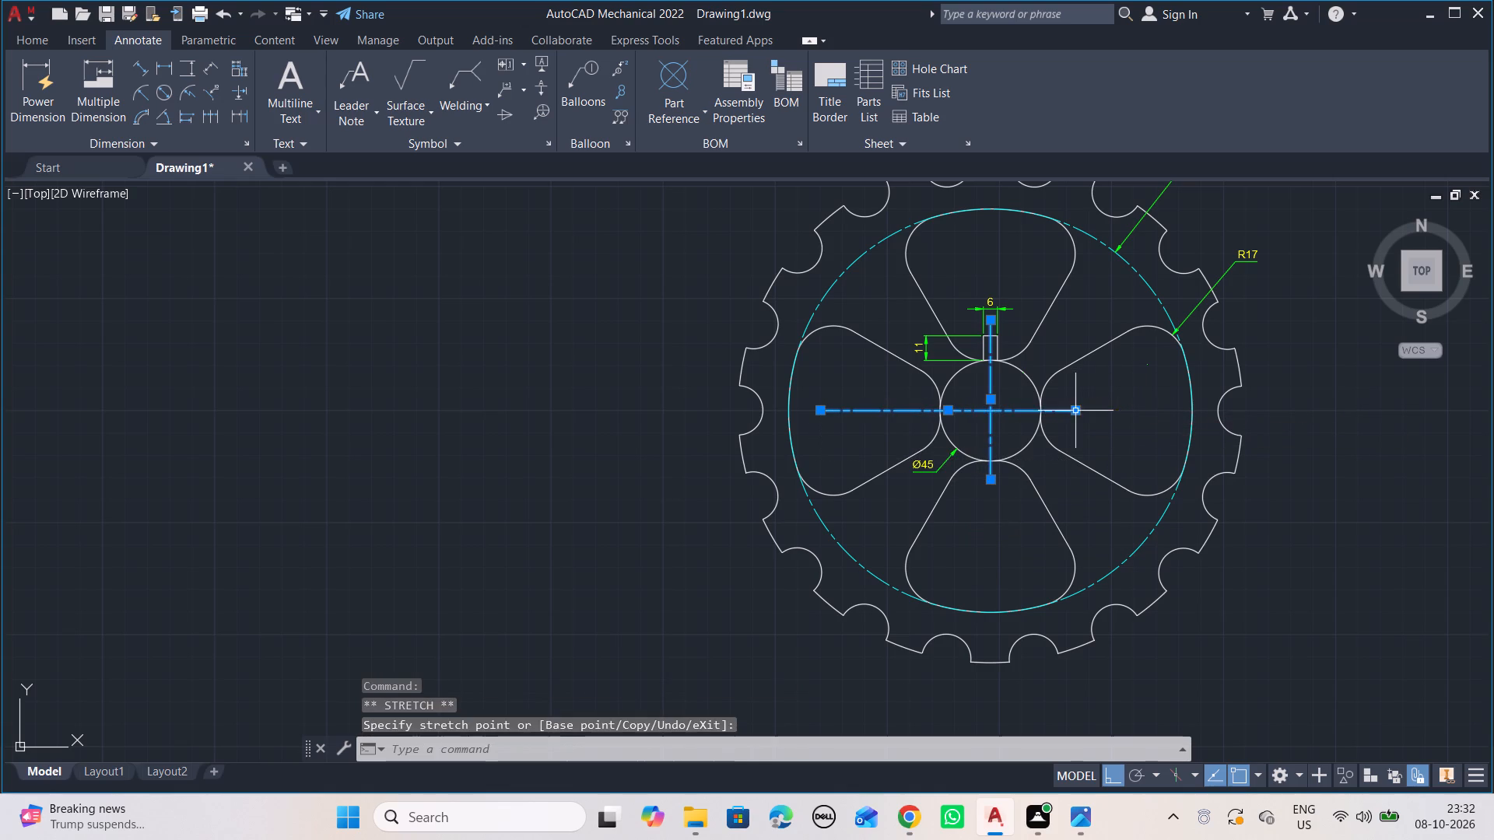
left_click(822, 411)
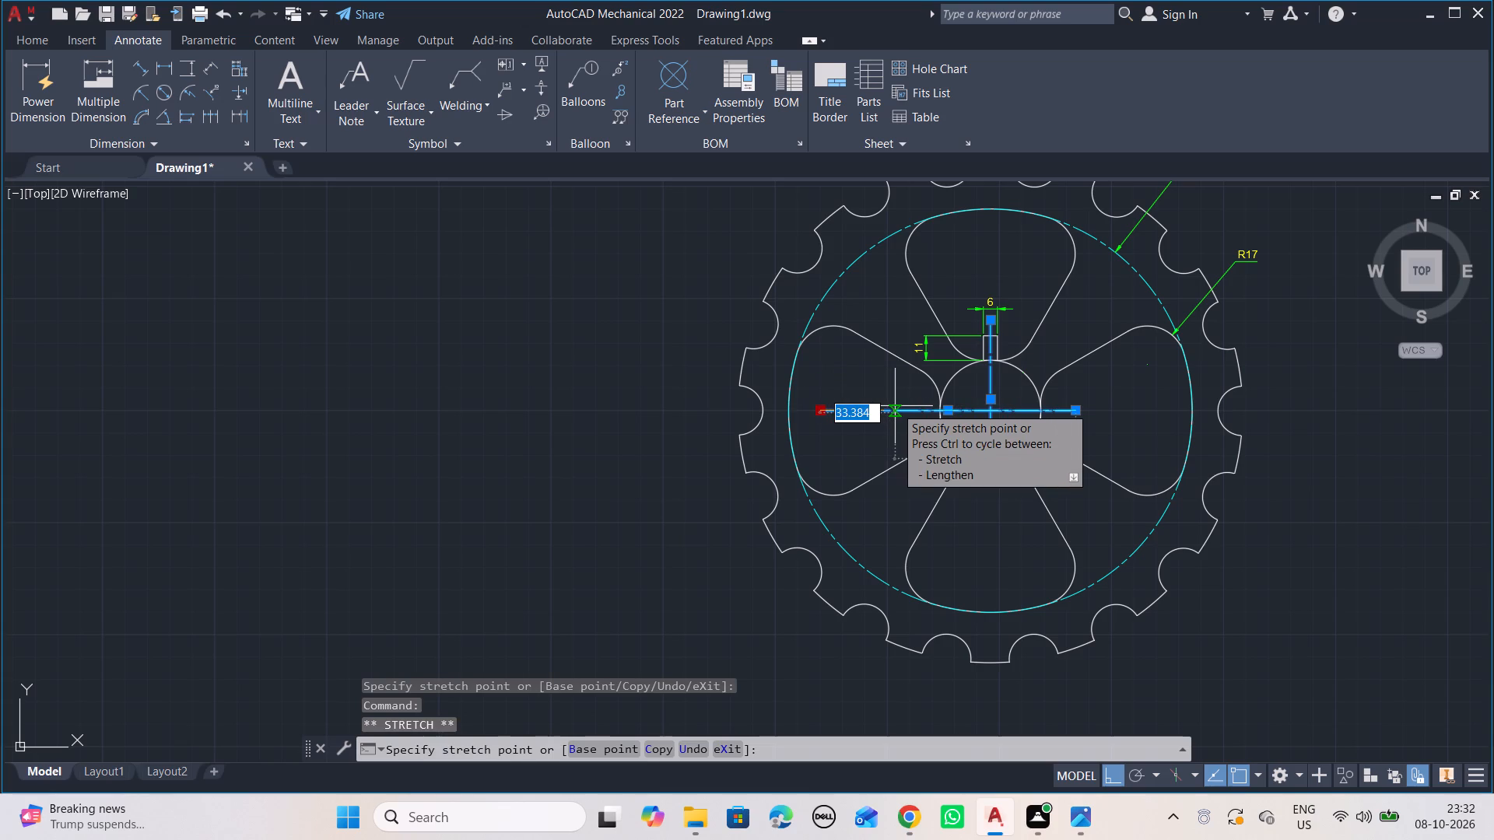
left_click(906, 407)
key("Escape")
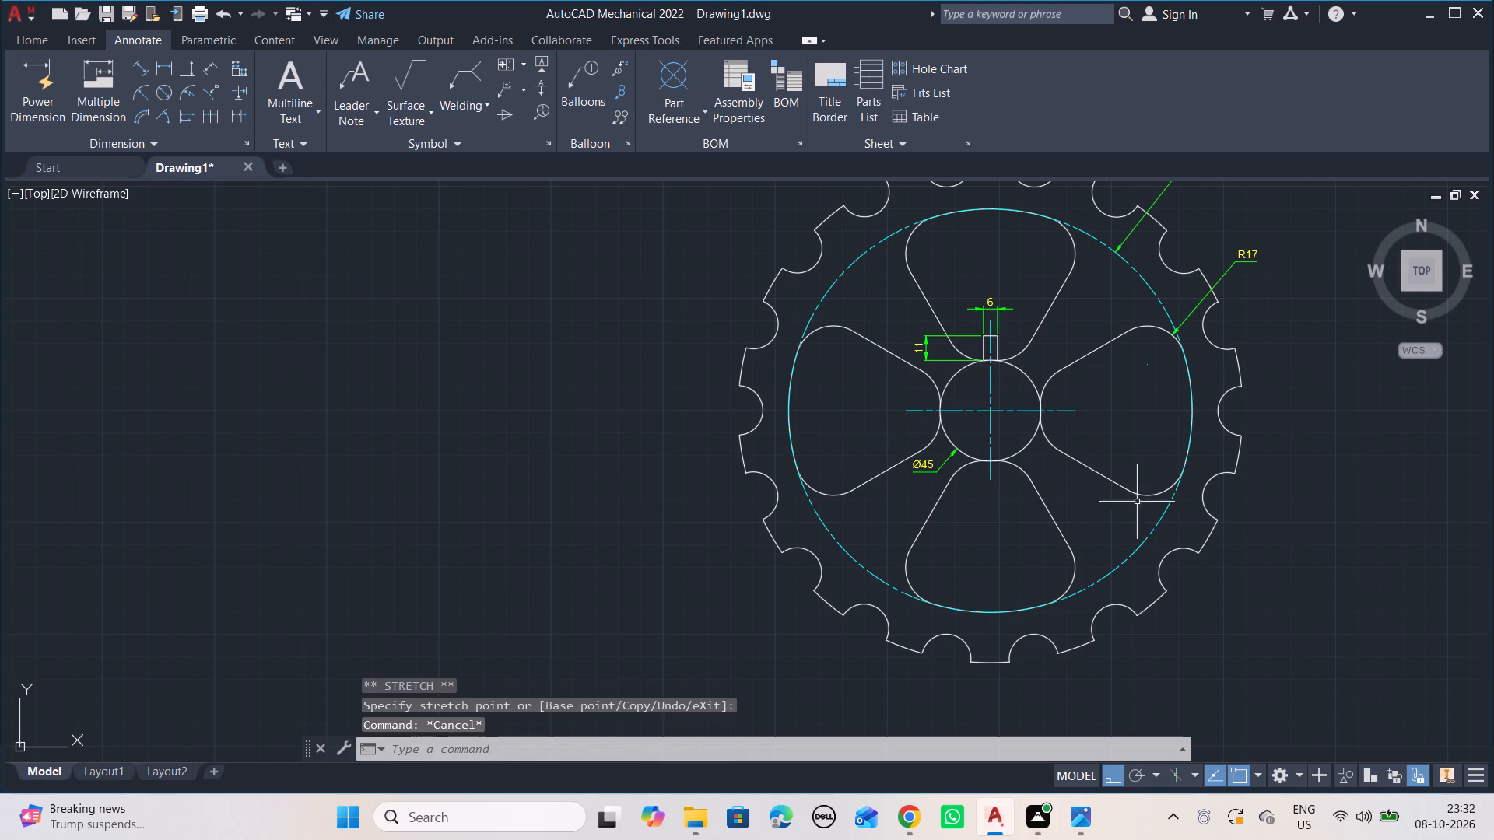
Check the fillet note in AUTOCAD_12.webp, and prefix the R17 radius dimension's text with "ALL FILLETS" in the drawing.
scroll(1200, 492, "down", 3)
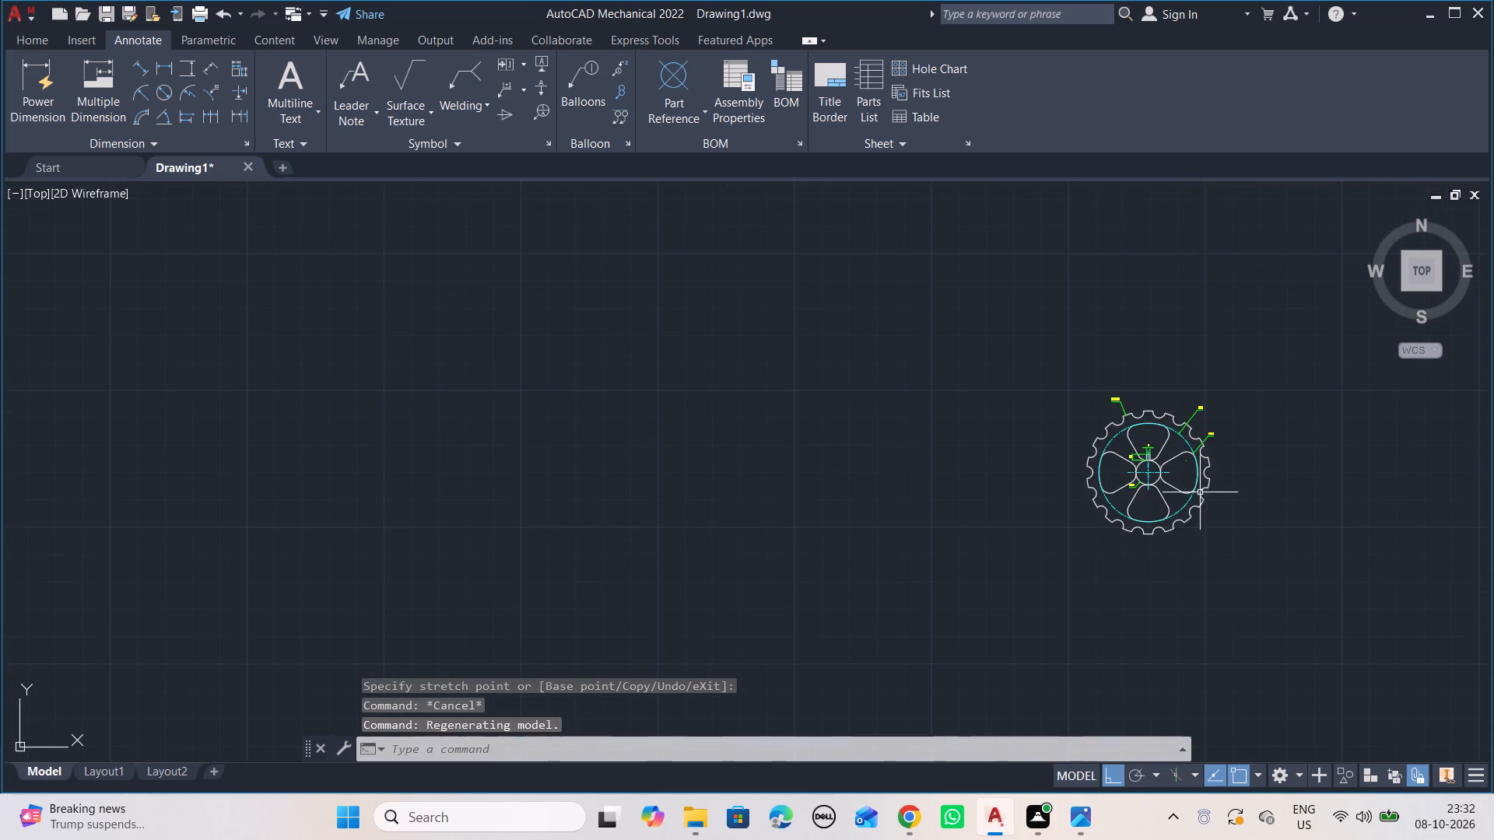
scroll(1194, 467, "up", 2)
key("alt+Tab")
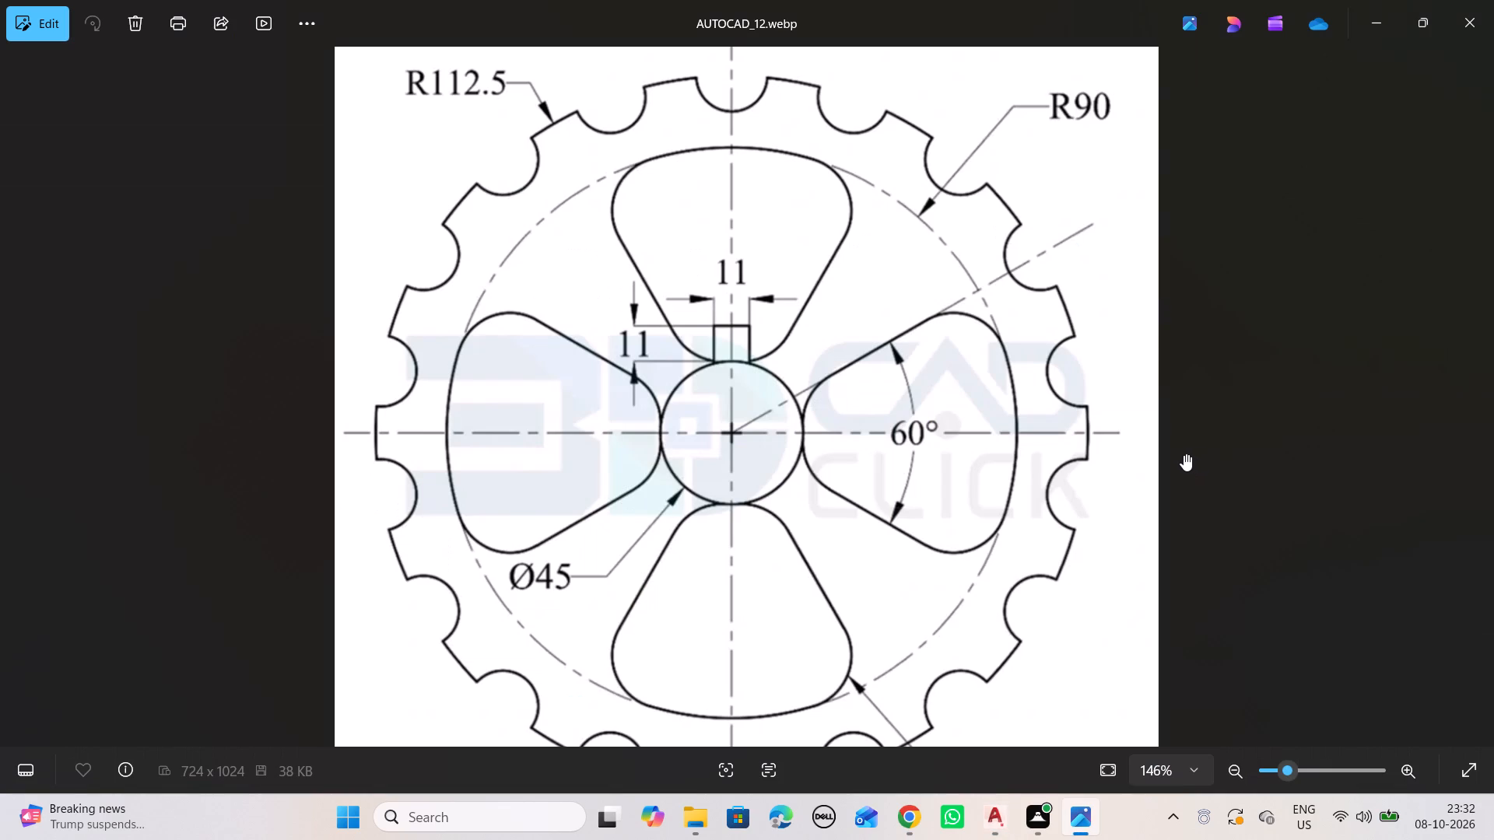
scroll(1184, 454, "down", 2)
scroll(979, 486, "down", 2)
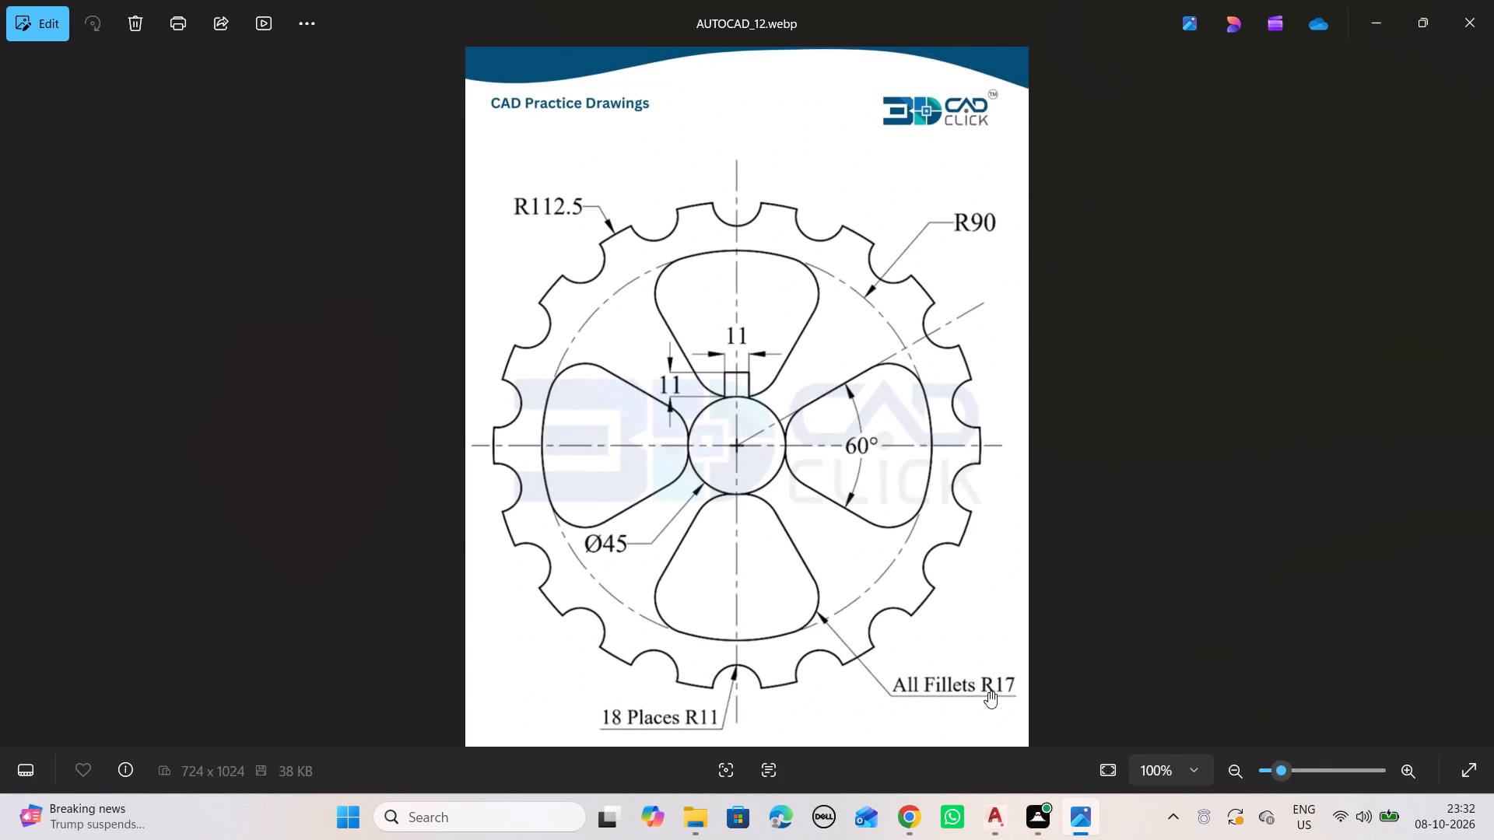
key("alt+Tab")
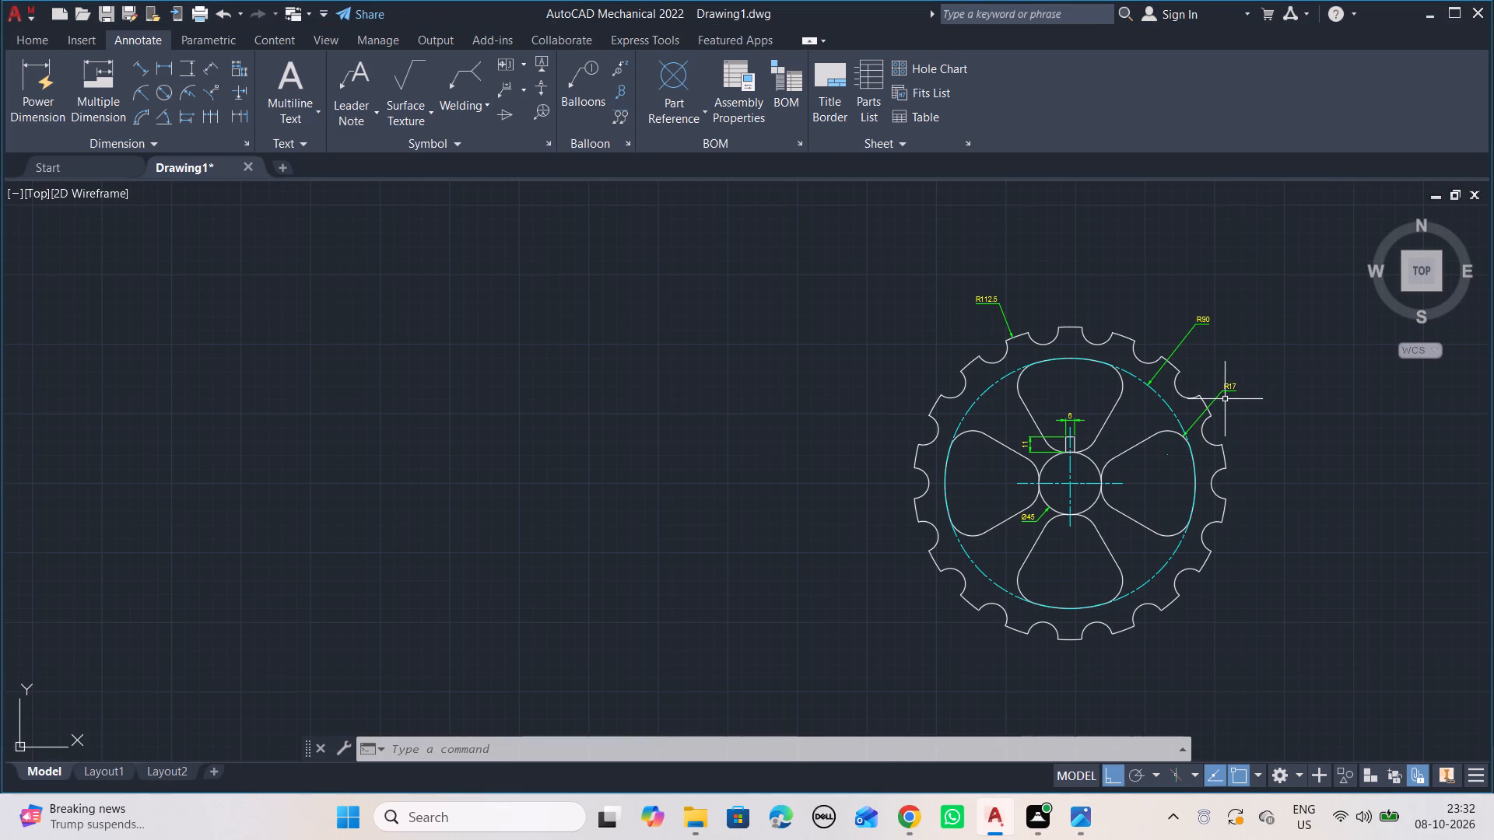
double_click(1226, 390)
scroll(1226, 388, "up", 4)
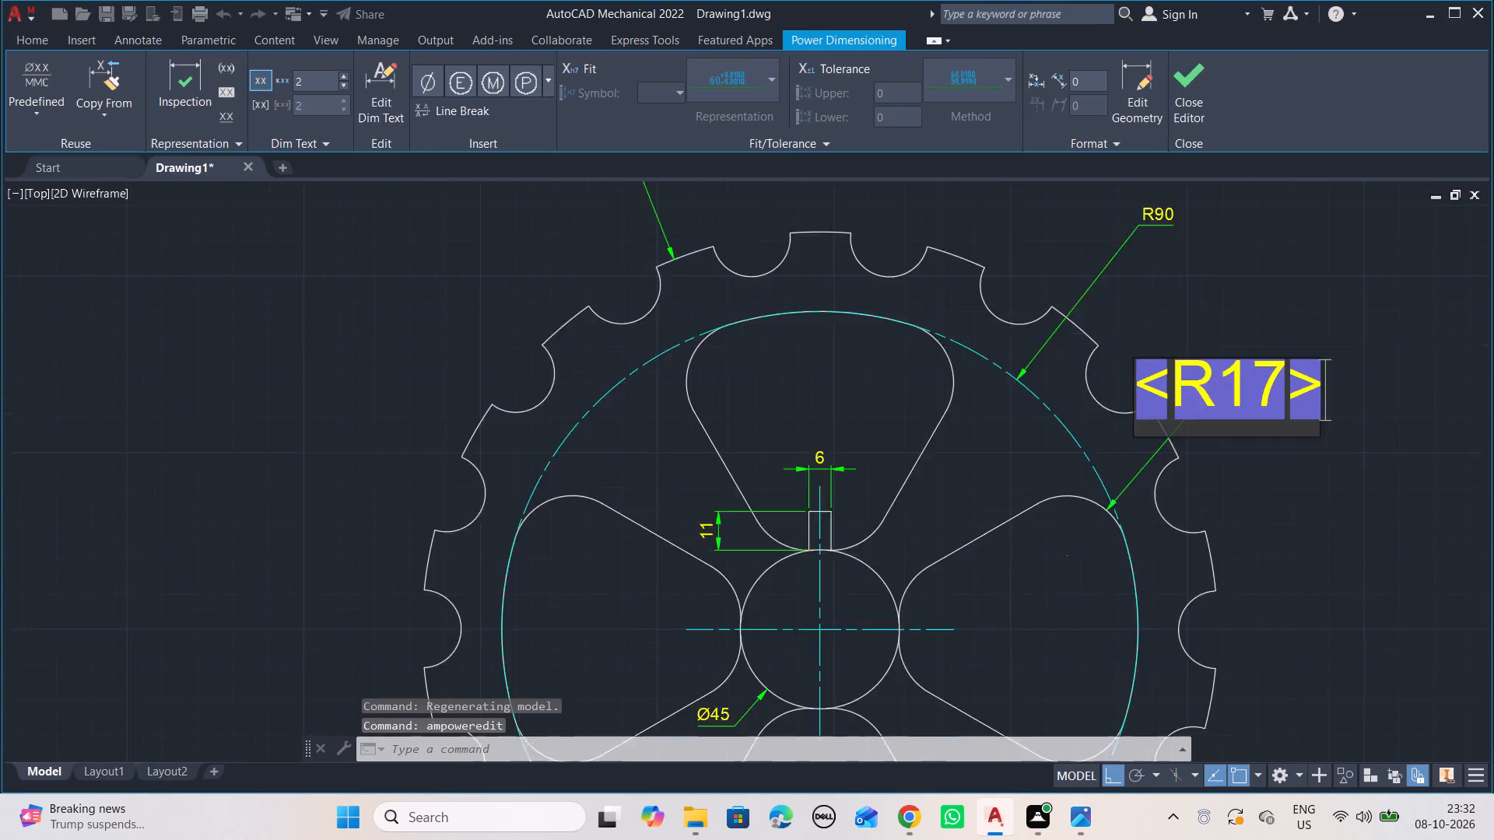
key("Left")
key("Left")
key("Left")
key("Left")
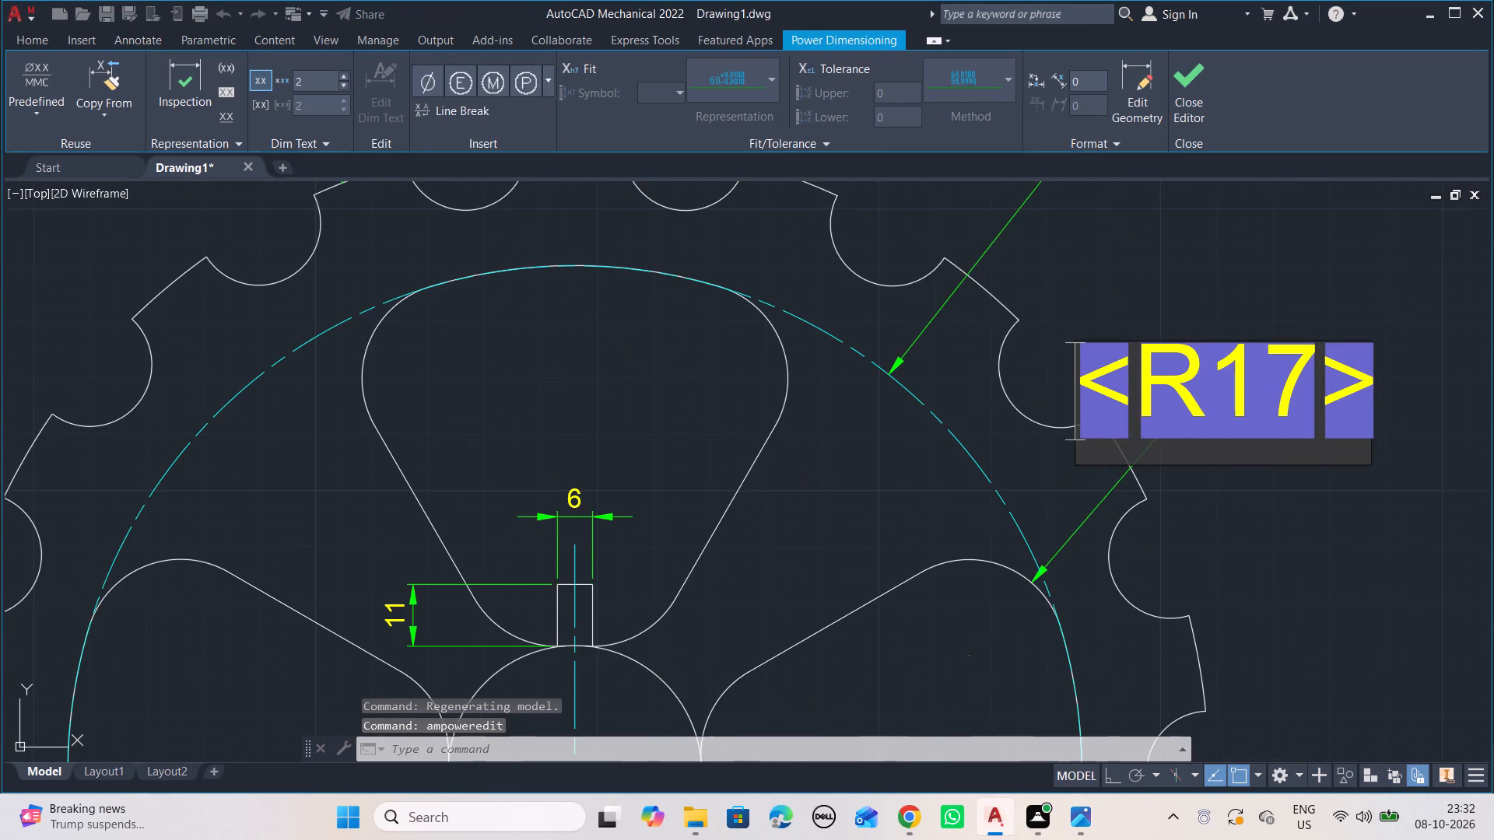
type("ALL FILLETS")
key("space")
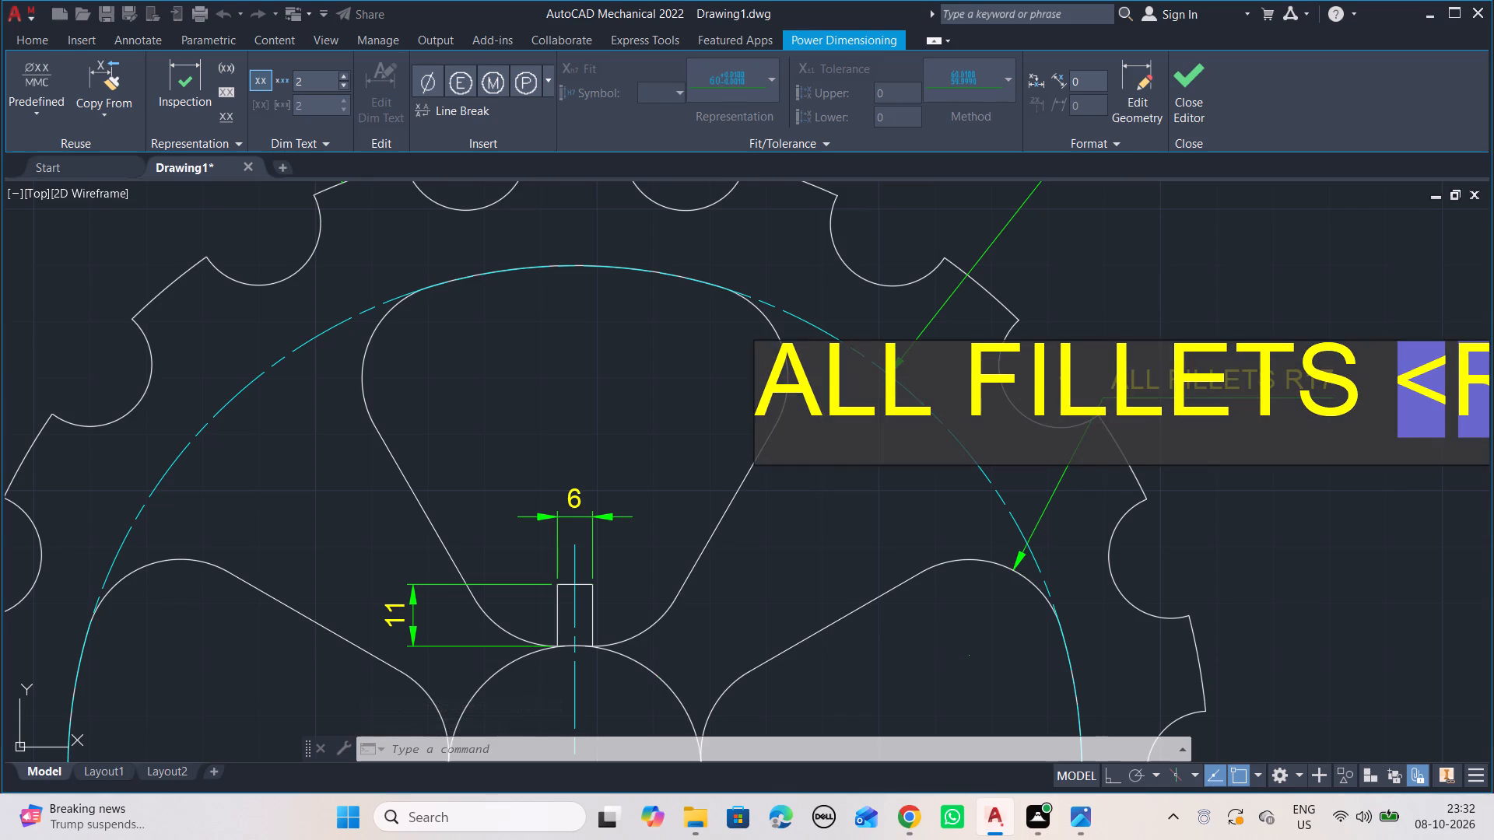
left_click(1285, 470)
scroll(1301, 462, "down", 3)
middle_click_drag(1258, 595, 1212, 561)
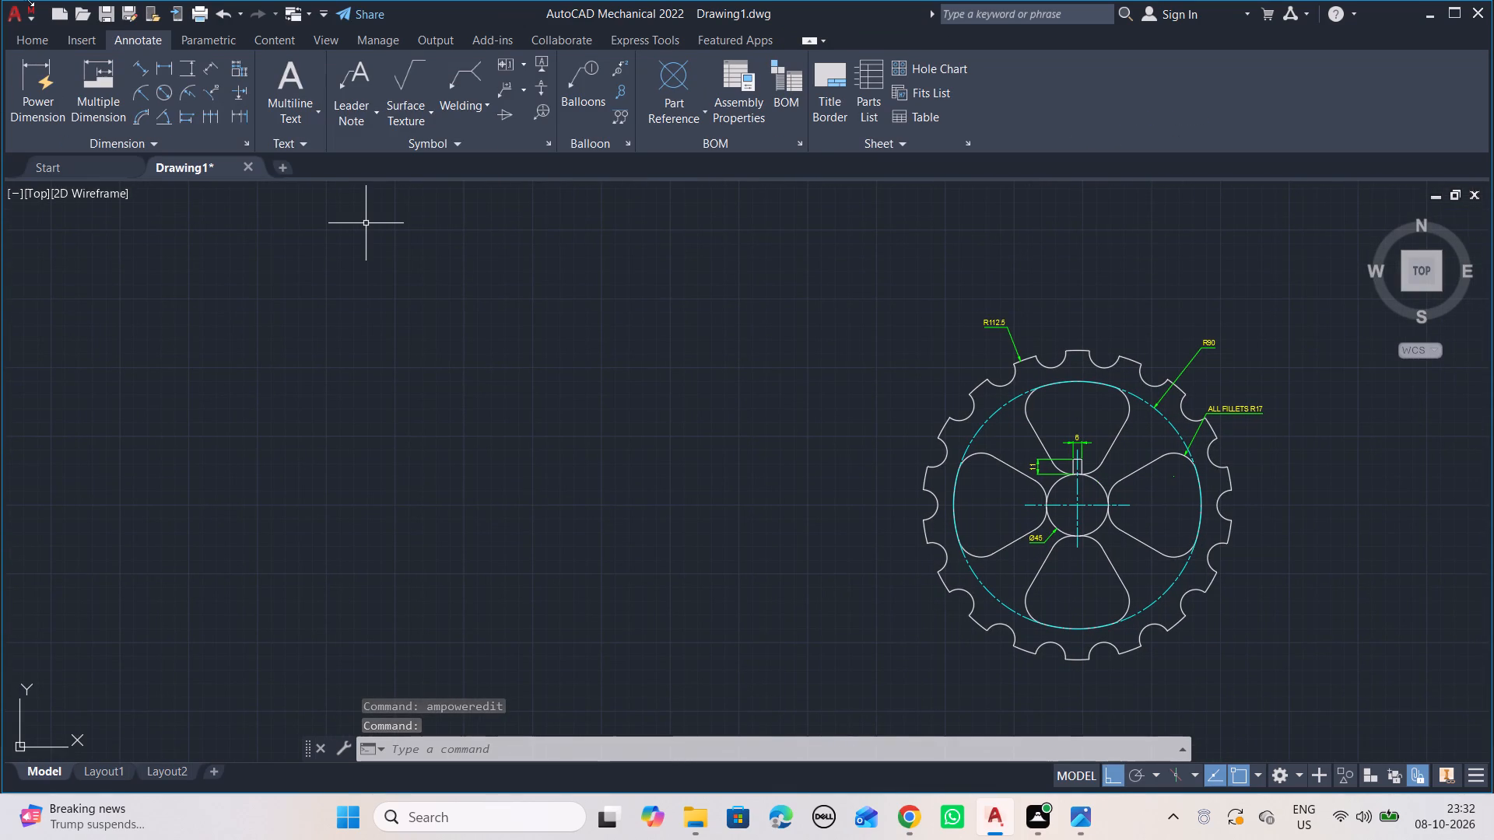
Add a radius dimension to the rim notch just north of the easternmost one, placing its text outside the wheel.
left_click(143, 92)
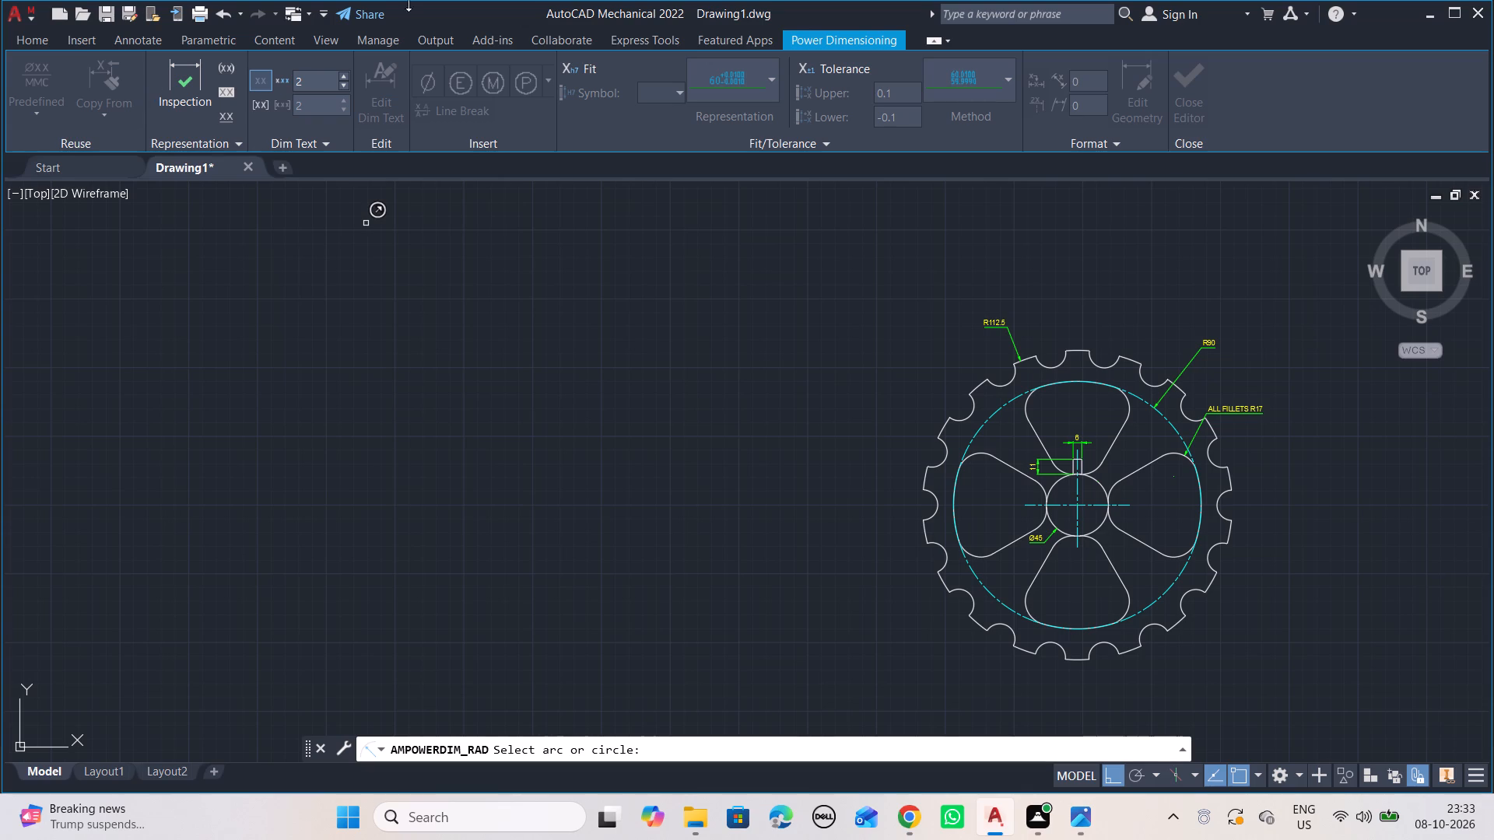
left_click(1213, 463)
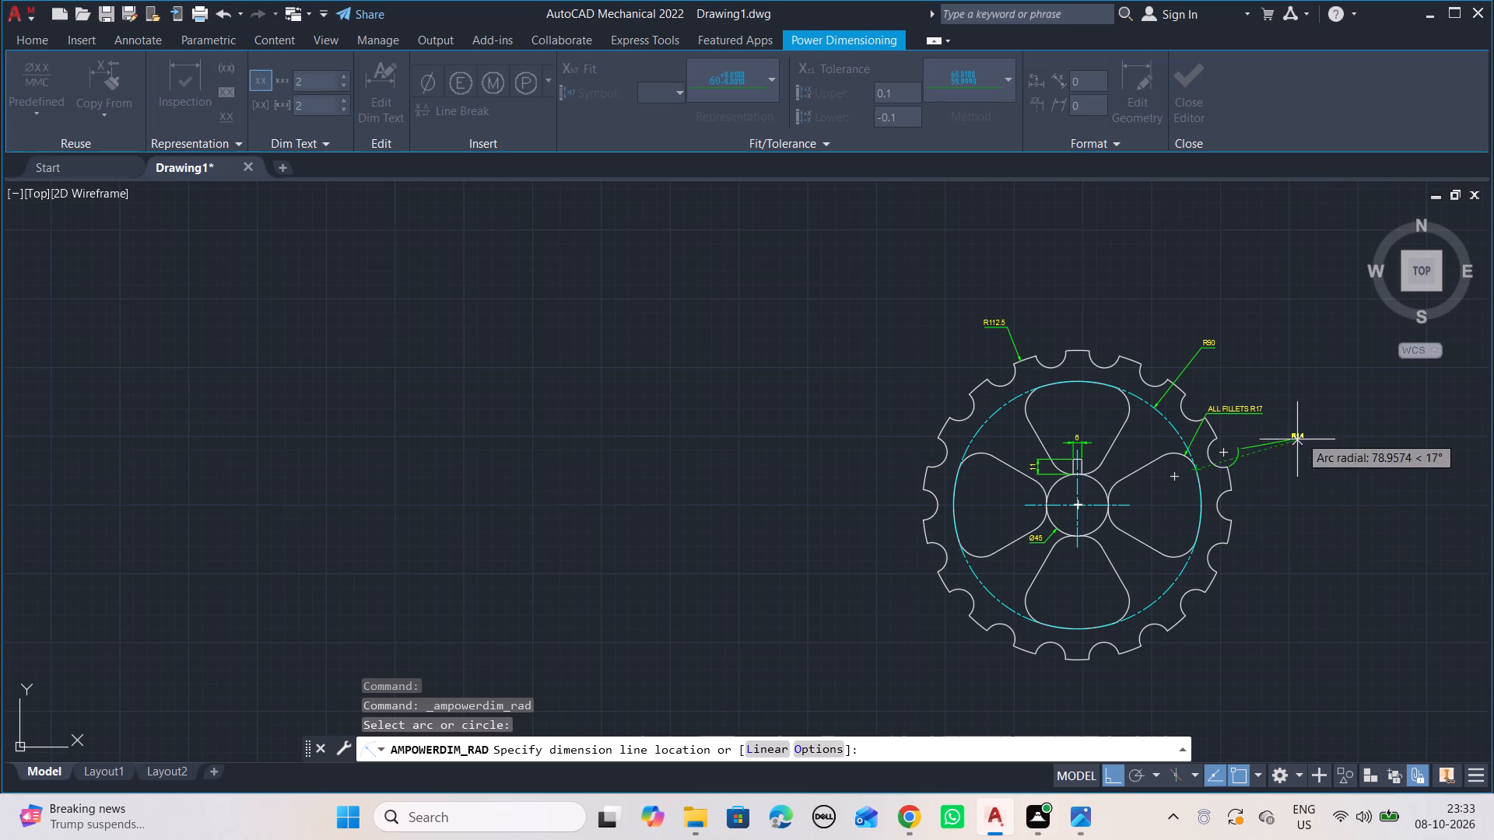
left_click(1301, 424)
scroll(1291, 451, "up", 3)
left_click(1300, 449)
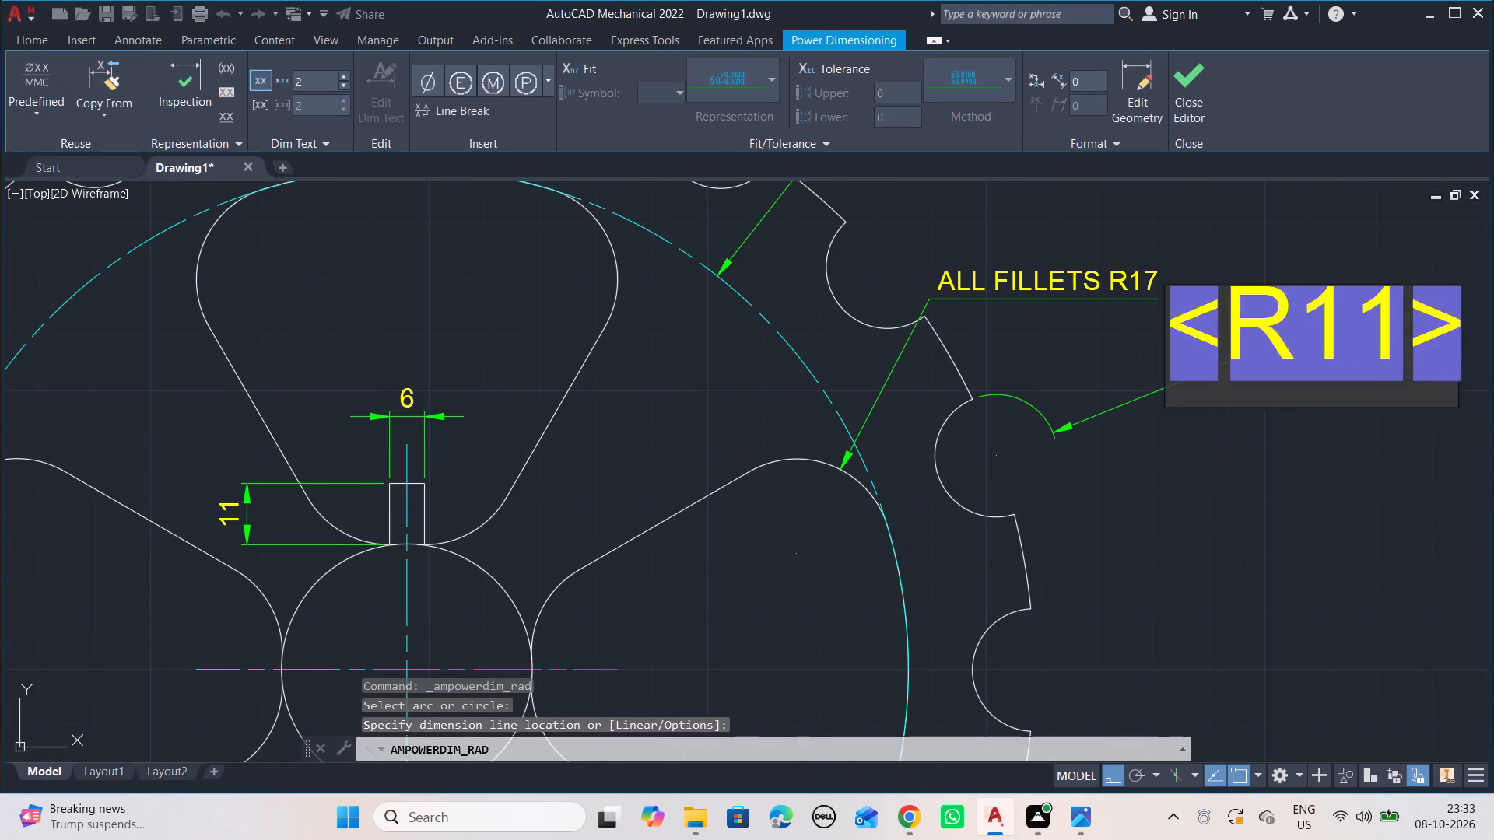
middle_click(1312, 338)
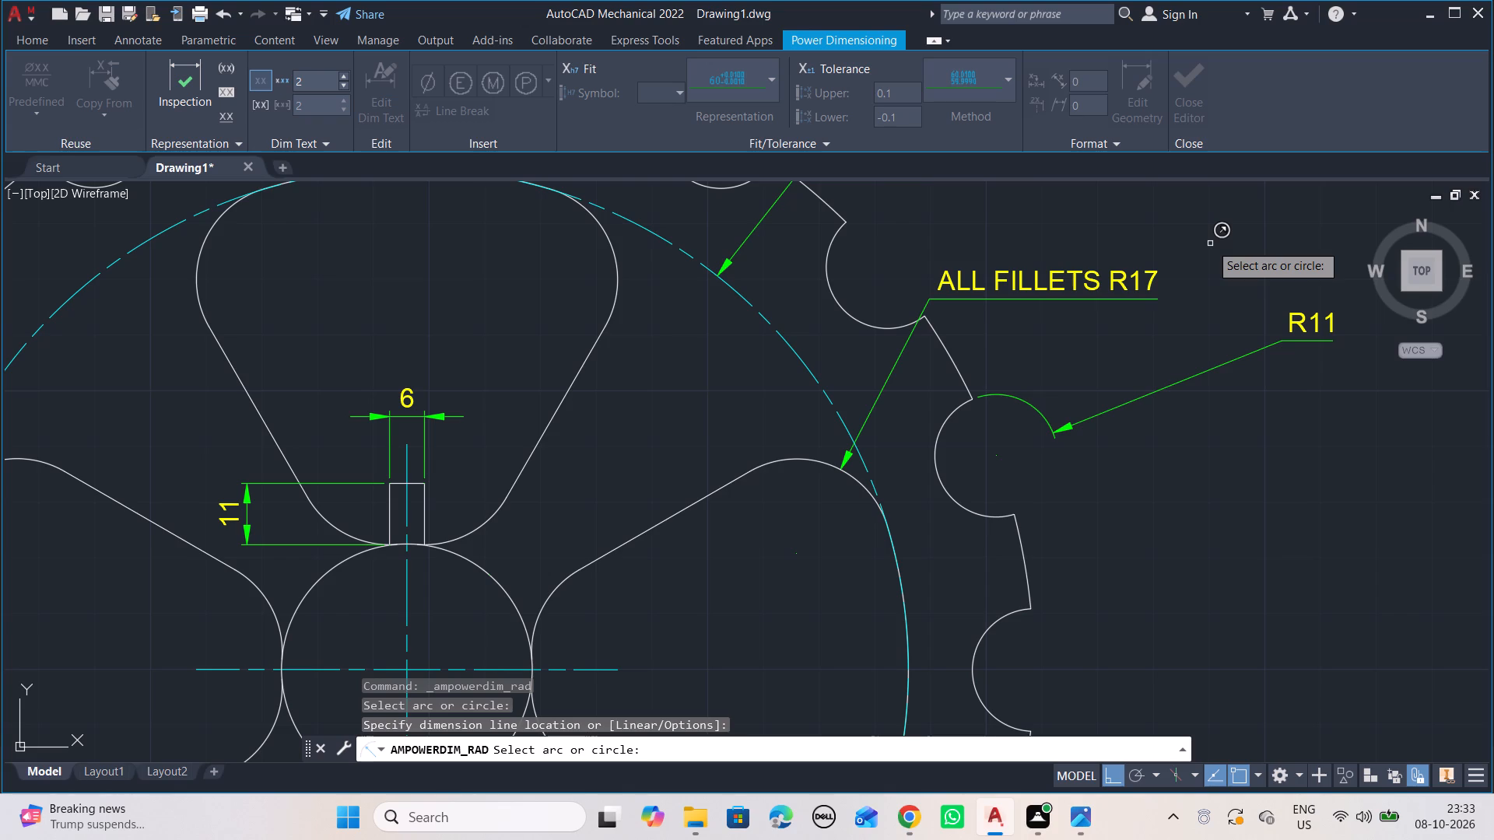
key("Escape")
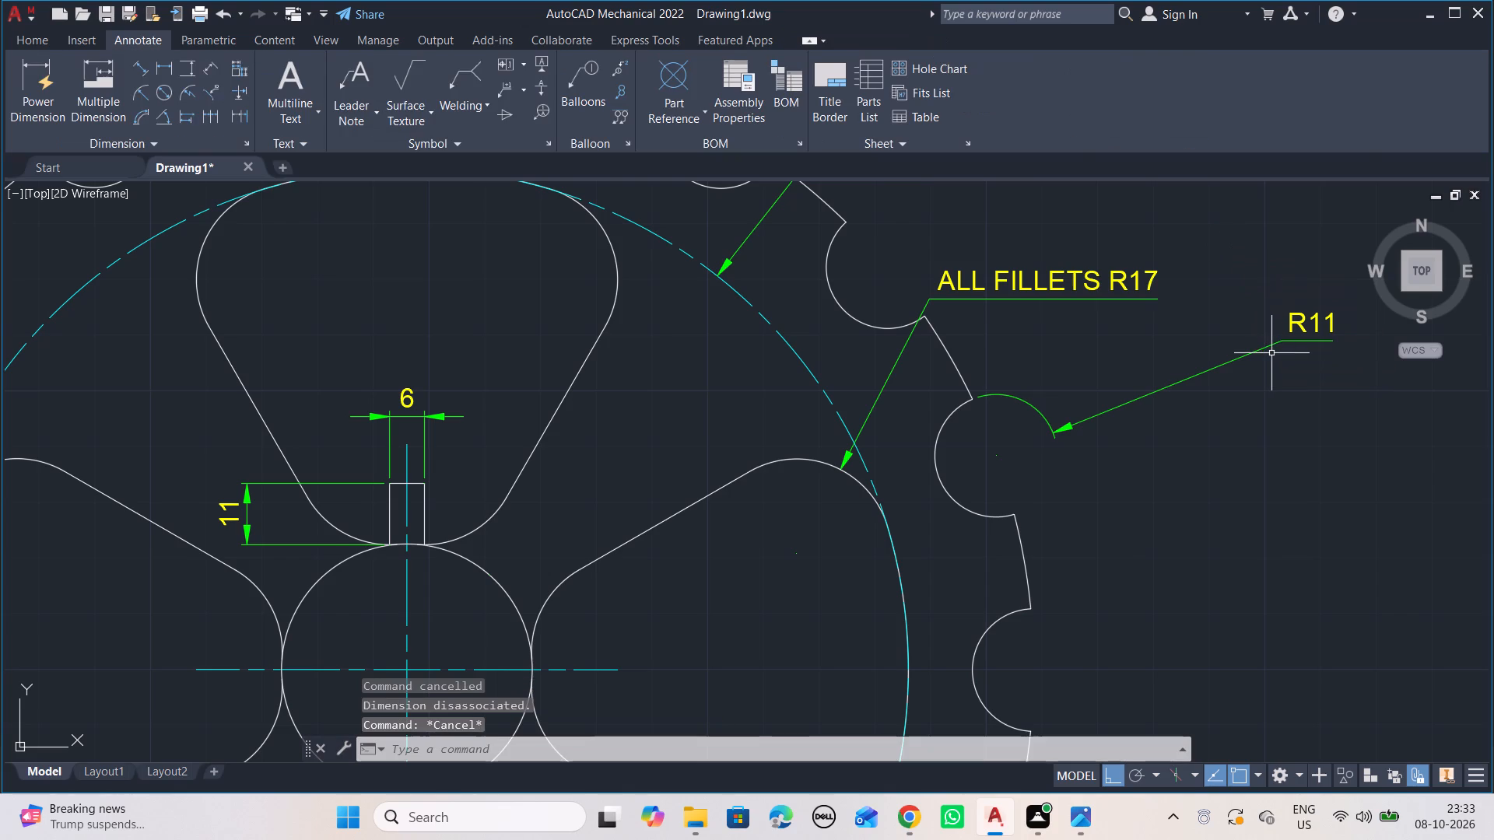
Check the notch note in AUTOCAD_12.webp, and prefix the R11 radius dimension's text with "18 PLACES" in the drawing.
key("alt+Tab")
key("alt+Tab")
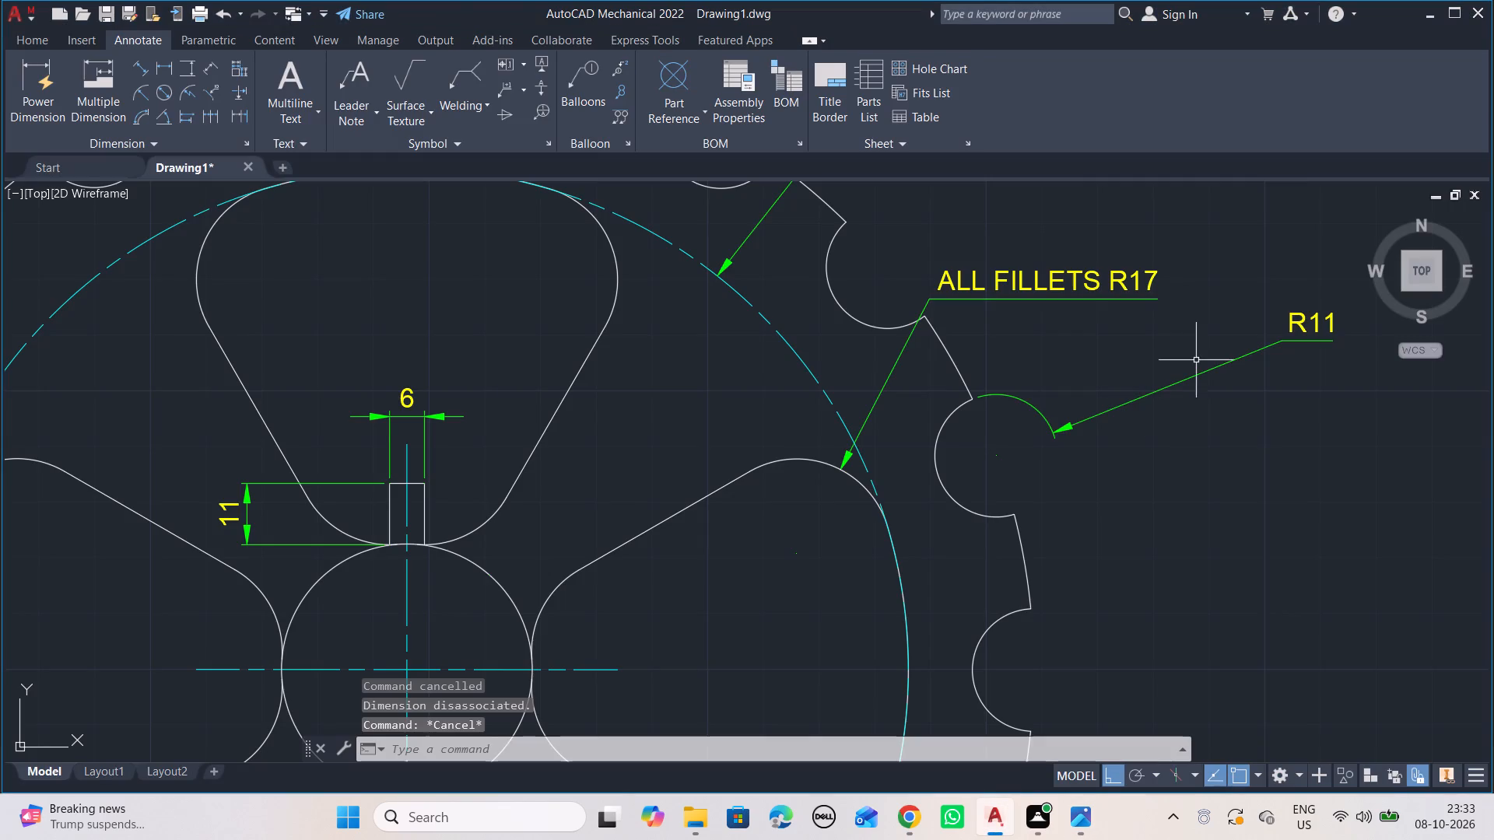
double_click(1300, 319)
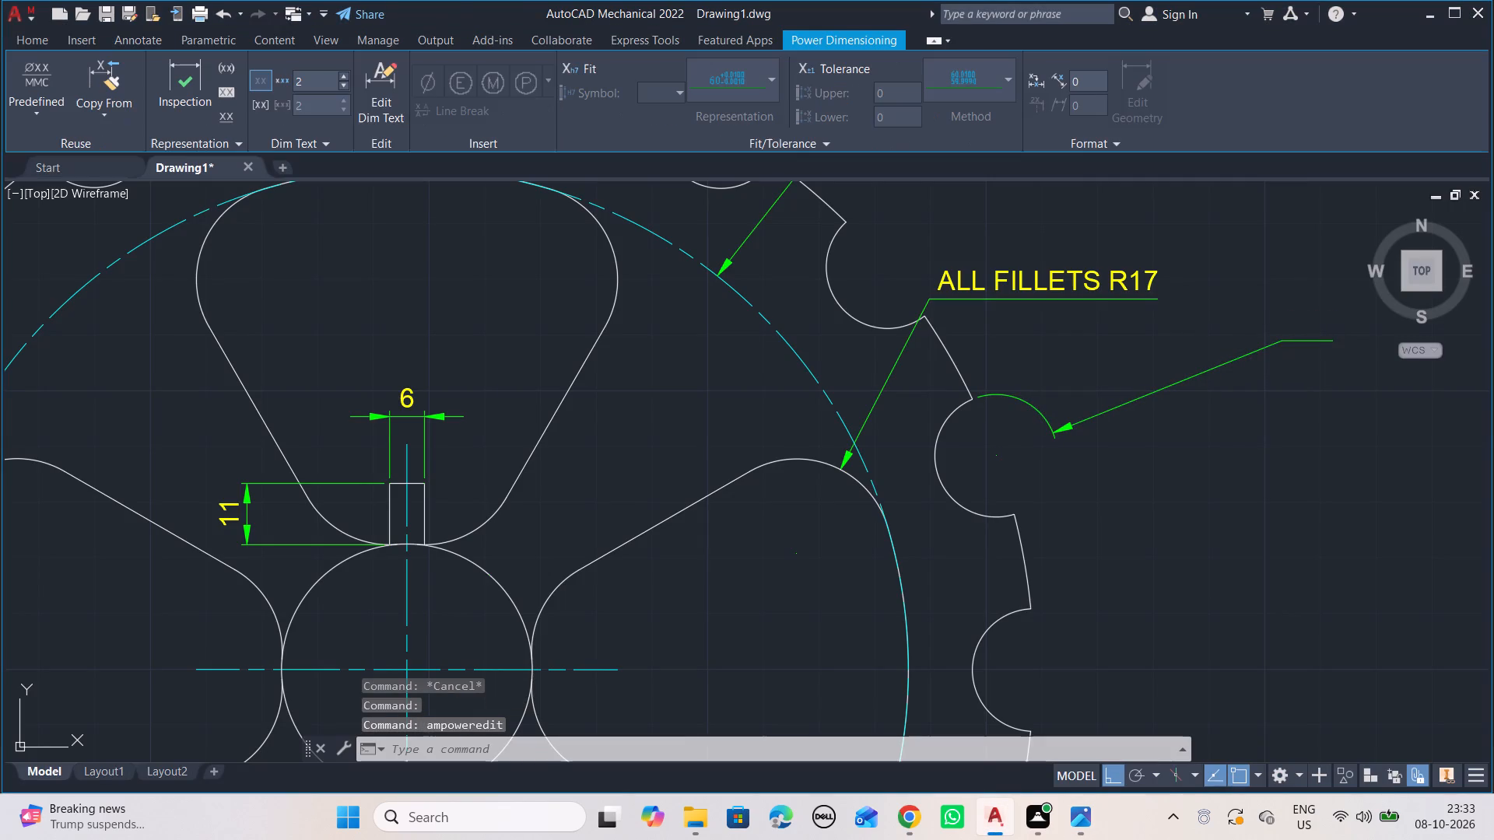
key("ctrl+Left")
key("ctrl+Left")
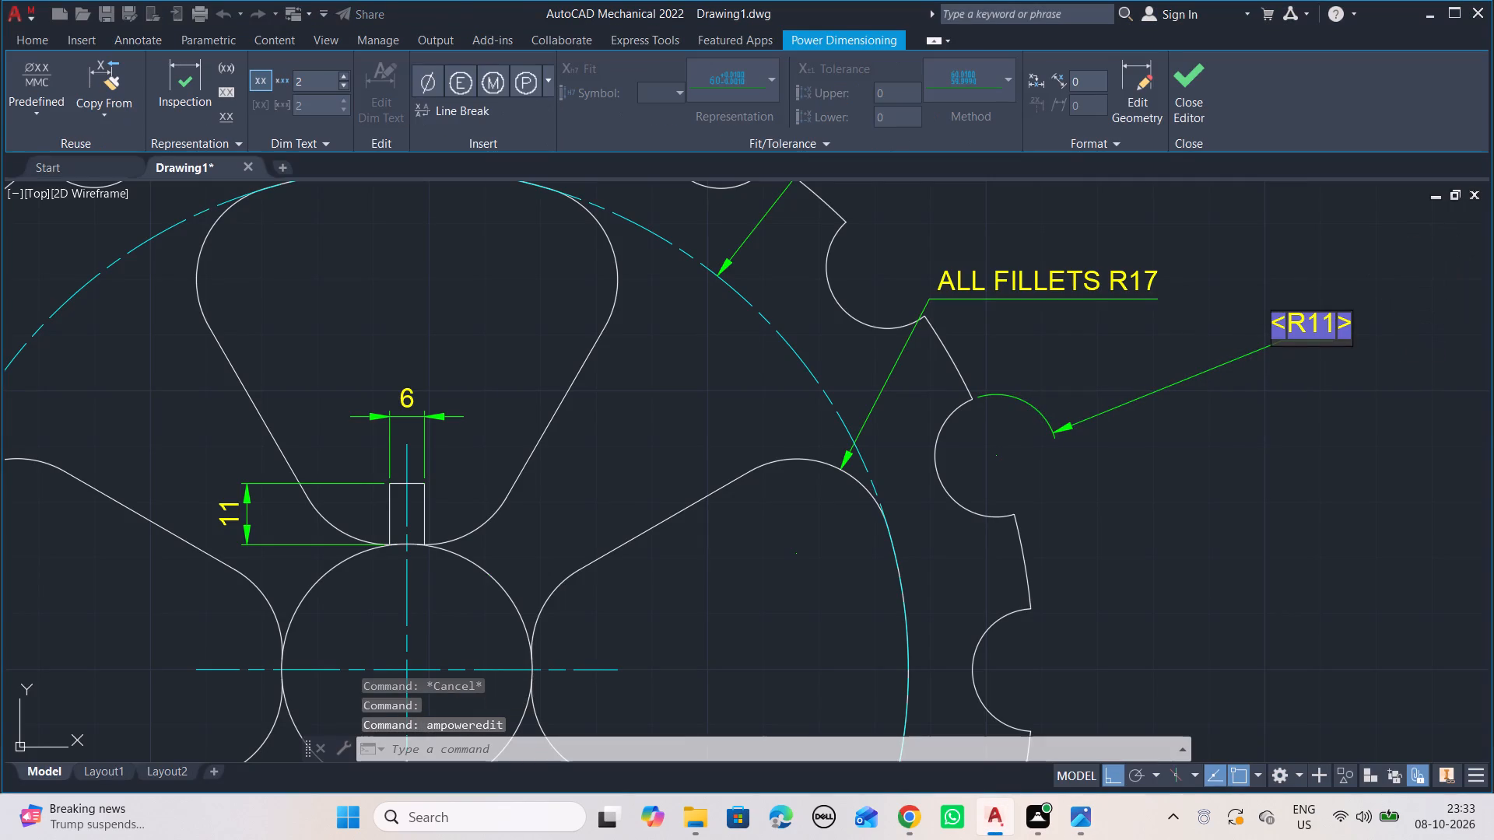
key("ctrl+Left")
type("18 PLACES")
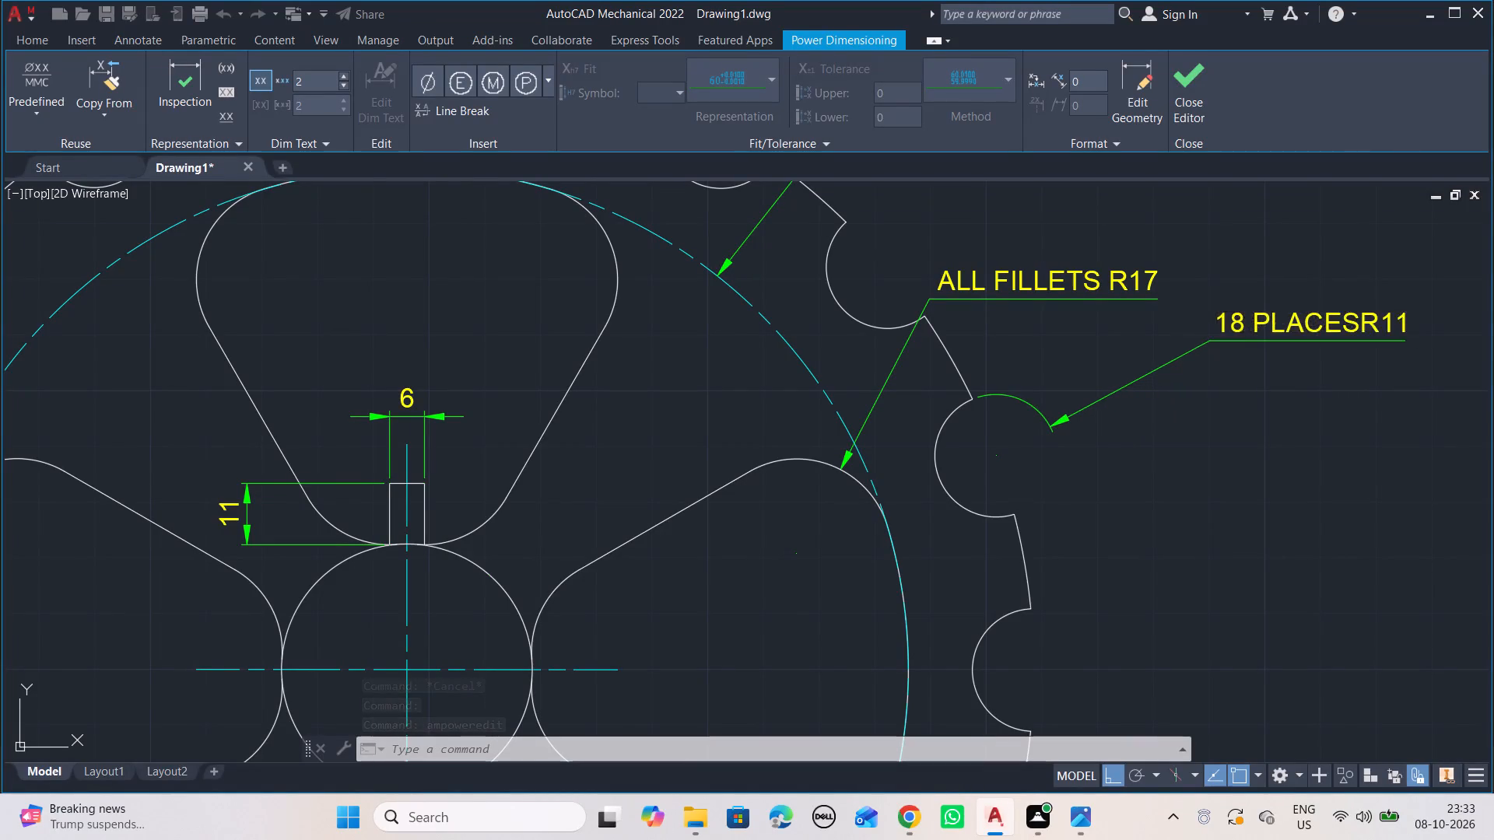
key("space")
left_click(1271, 463)
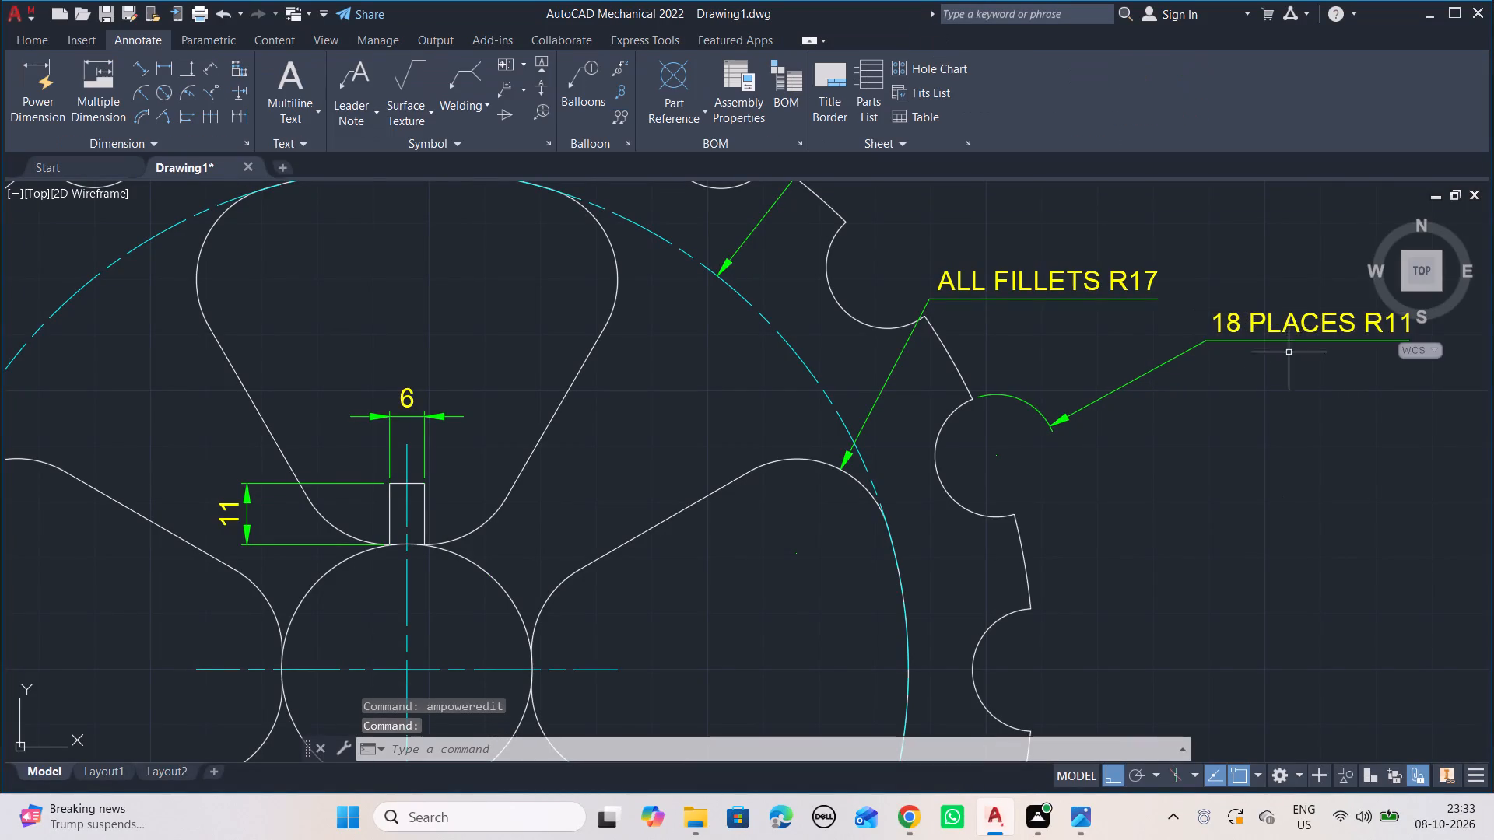
Reposition the "18 PLACES R11" dimension text just southeast of its rim notch, closer to the wheel.
left_click(1300, 325)
left_click(1315, 344)
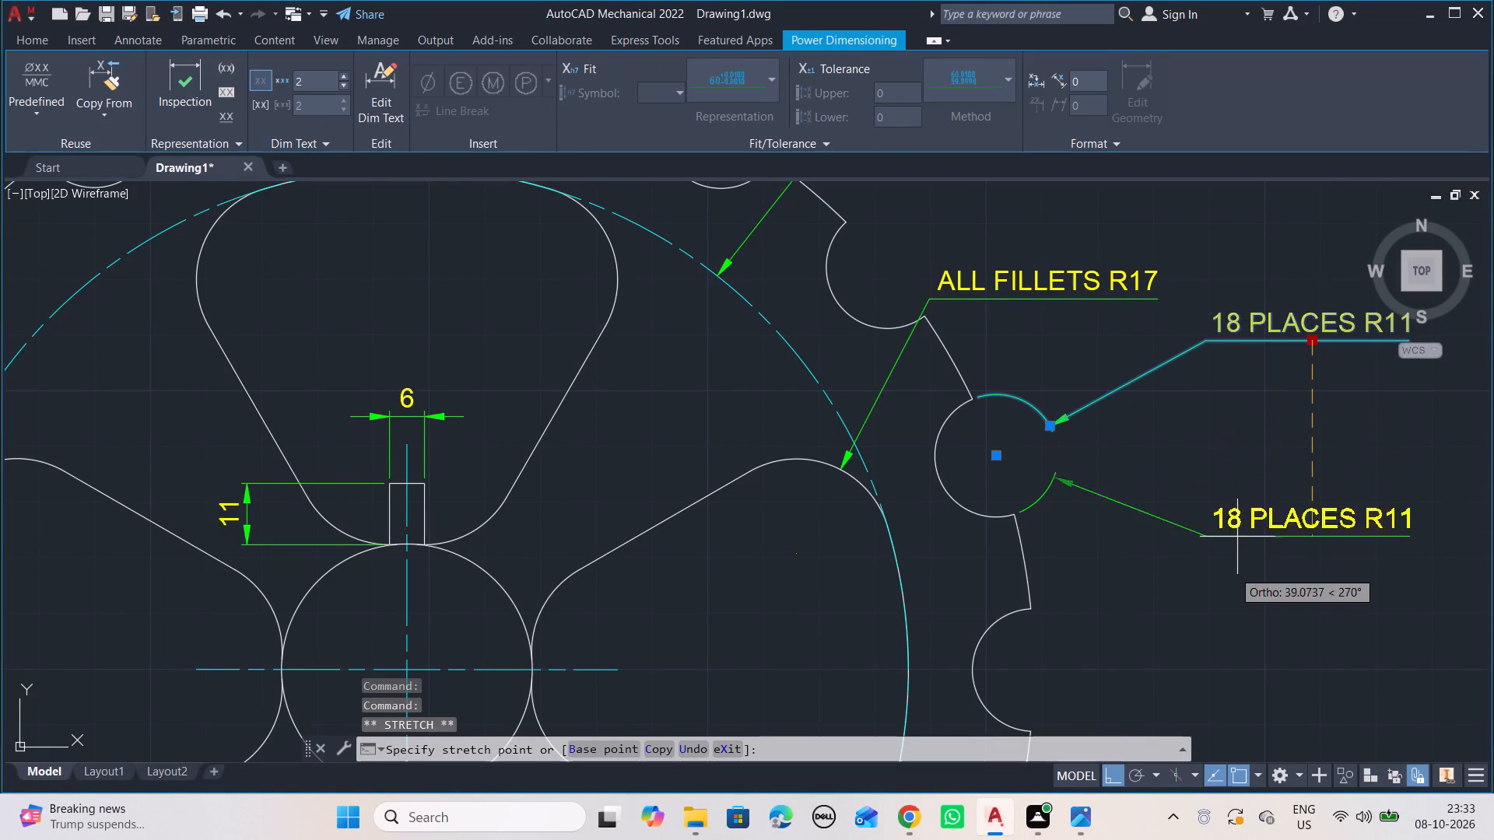
left_click(1123, 556)
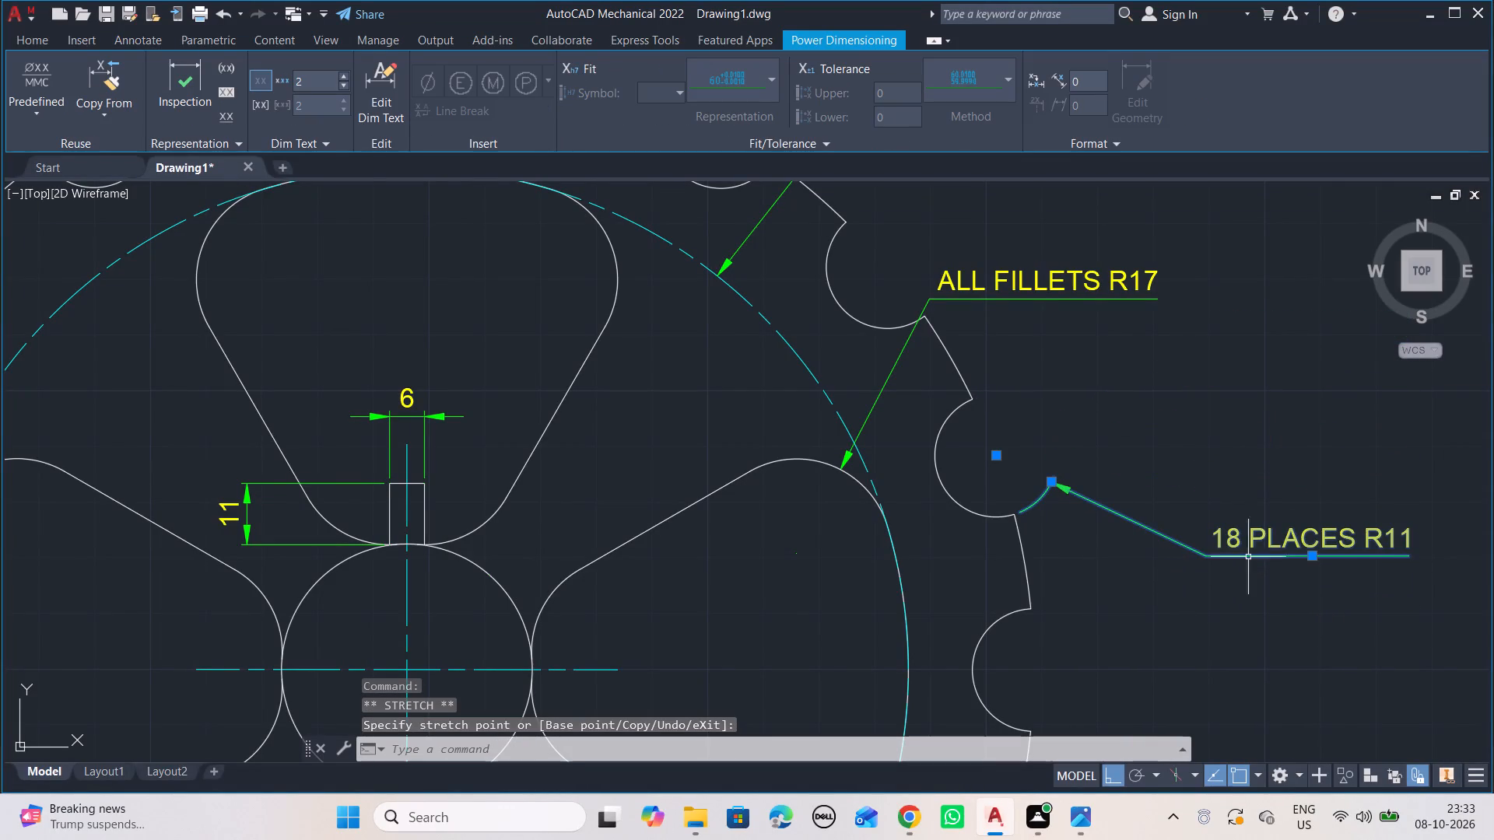
left_click(1309, 555)
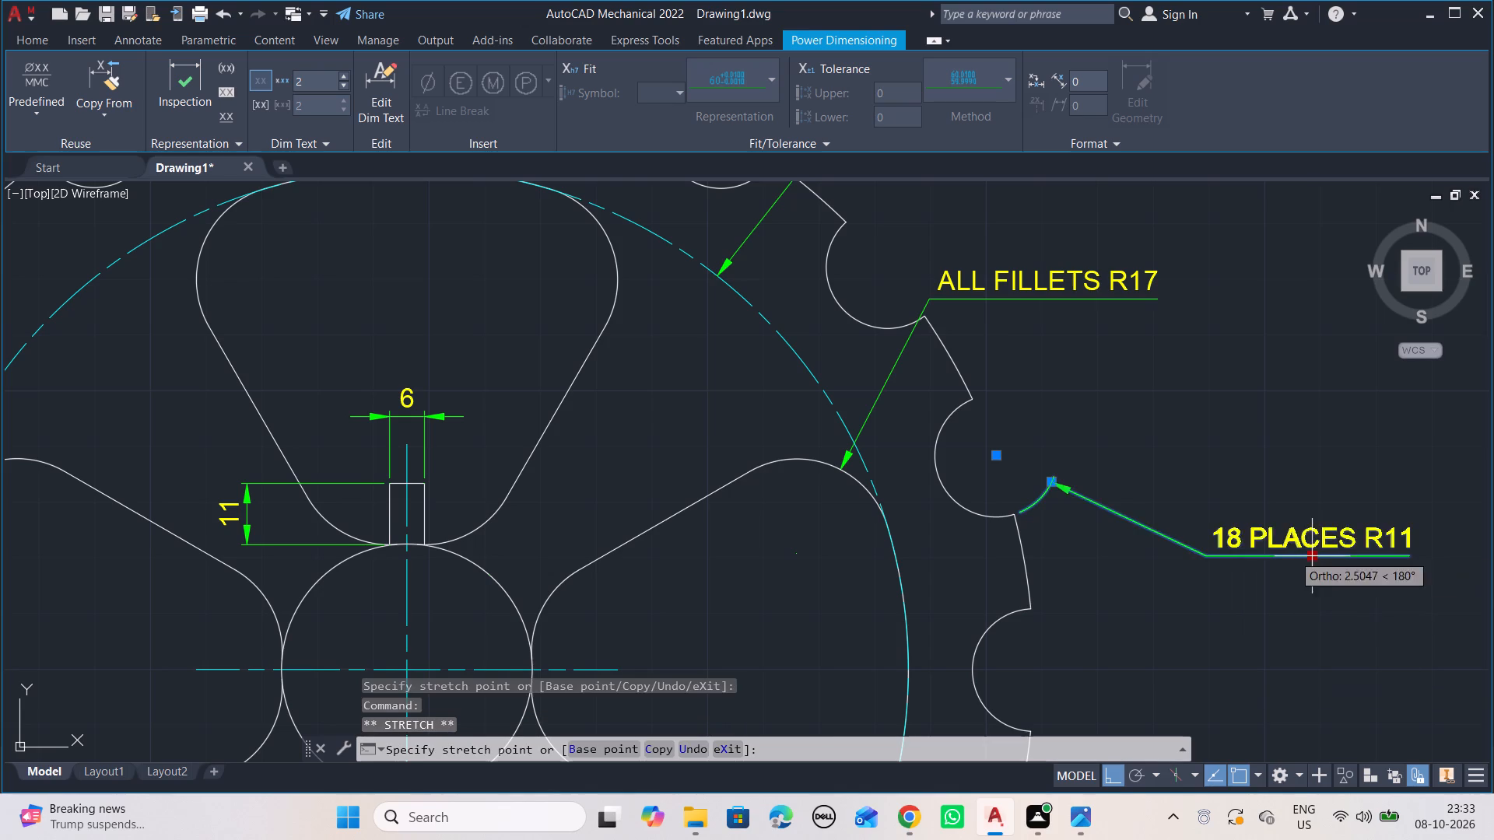
left_click(1217, 542)
left_click(1239, 437)
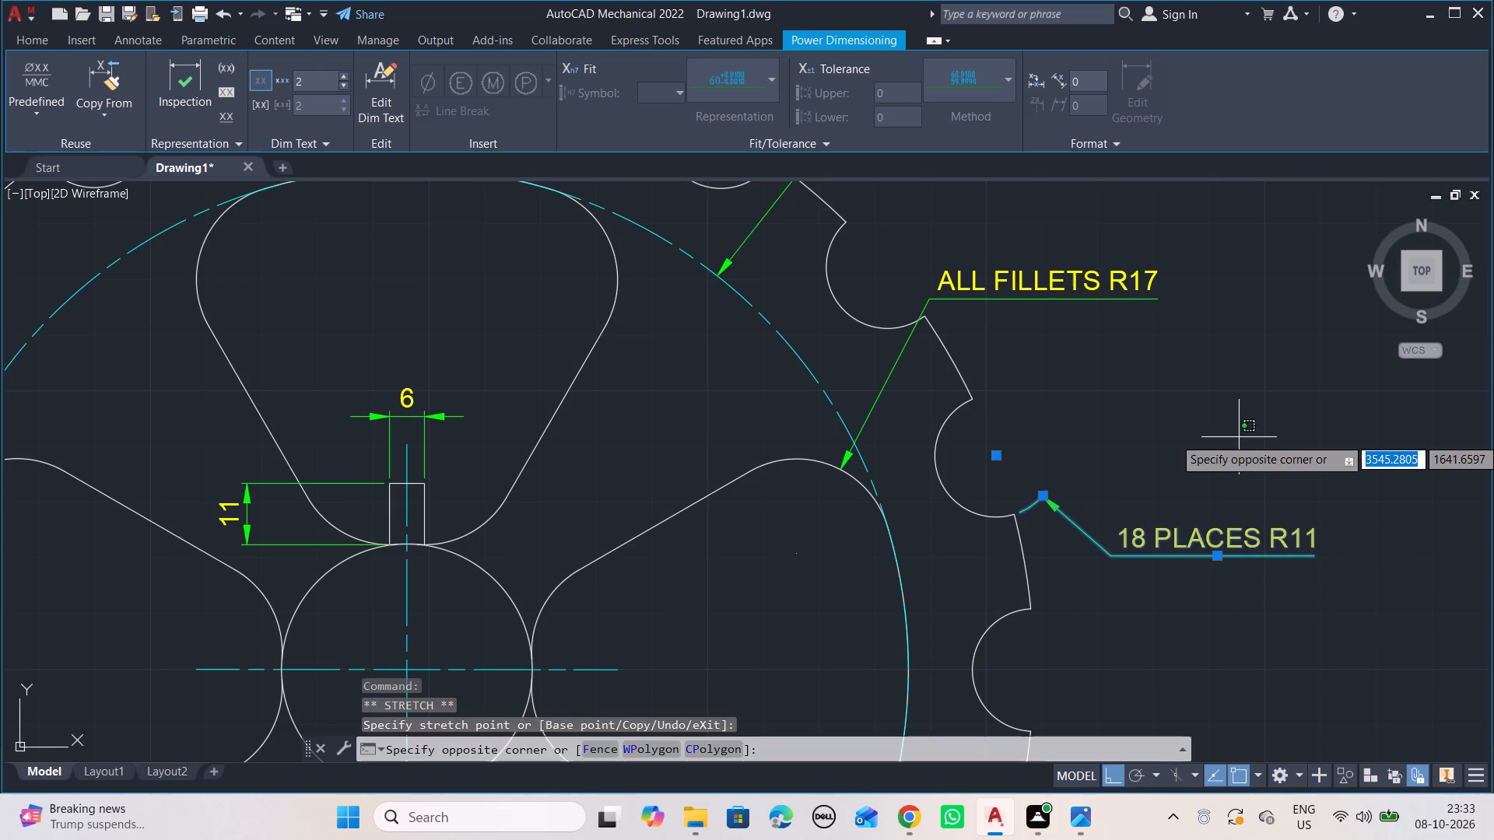
key("Escape")
key("Escape")
Save the drawing as AUTOCAD12 in the AUTOCAD12 folder on the Desktop.
scroll(1215, 450, "down", 2)
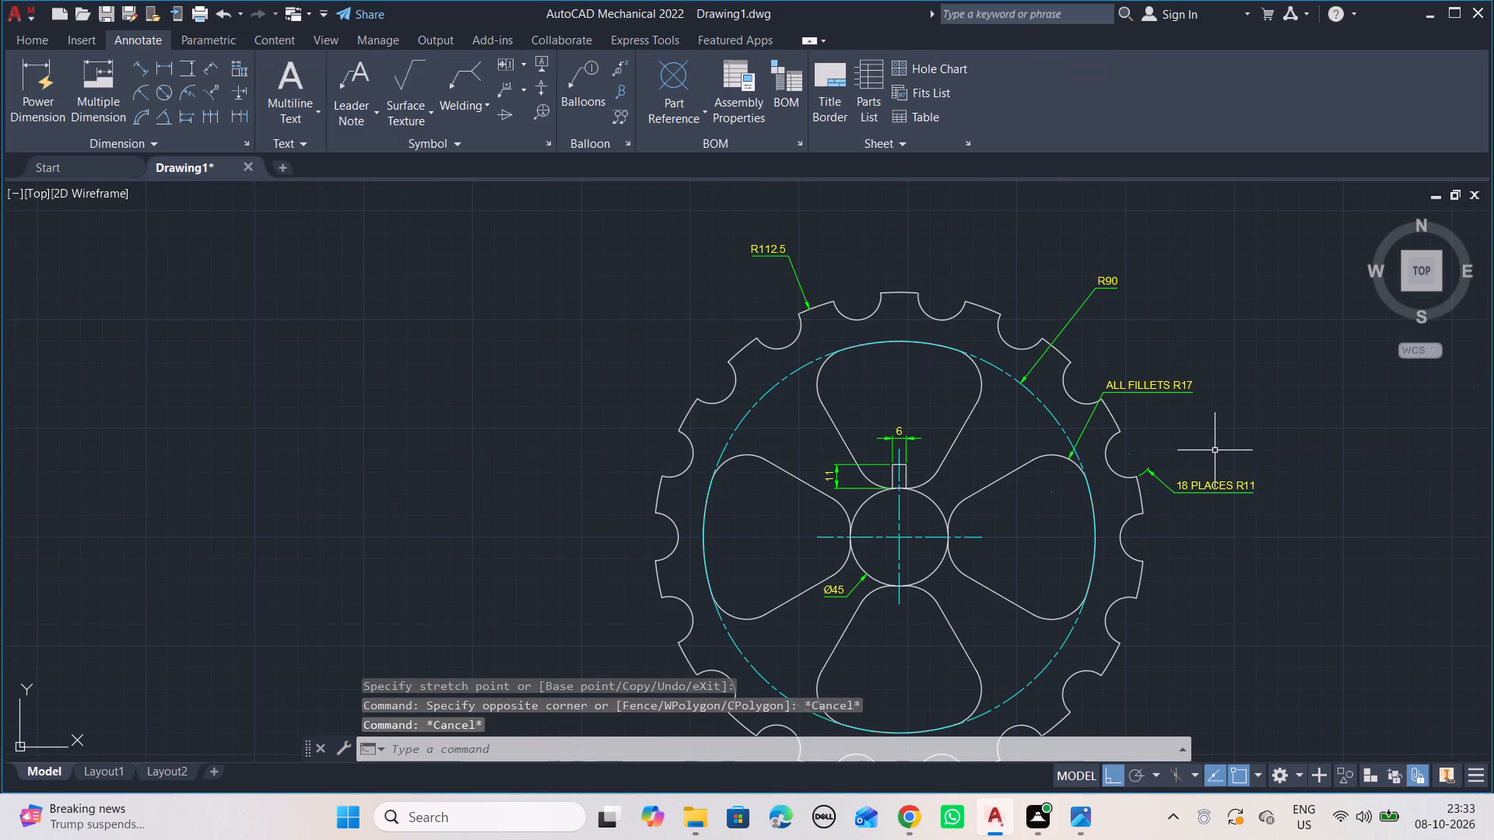
key("ctrl+s")
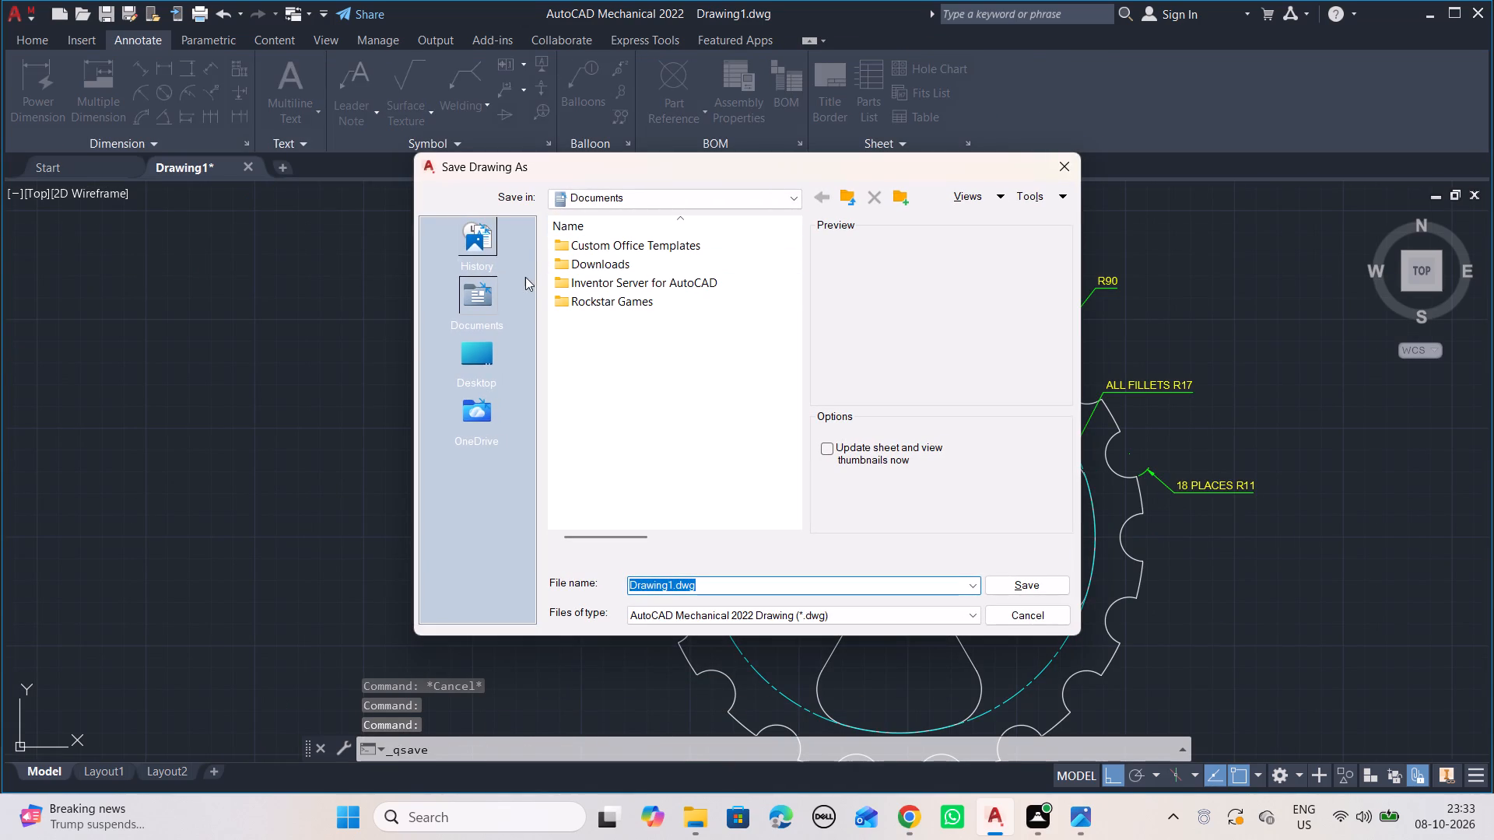
left_click(471, 357)
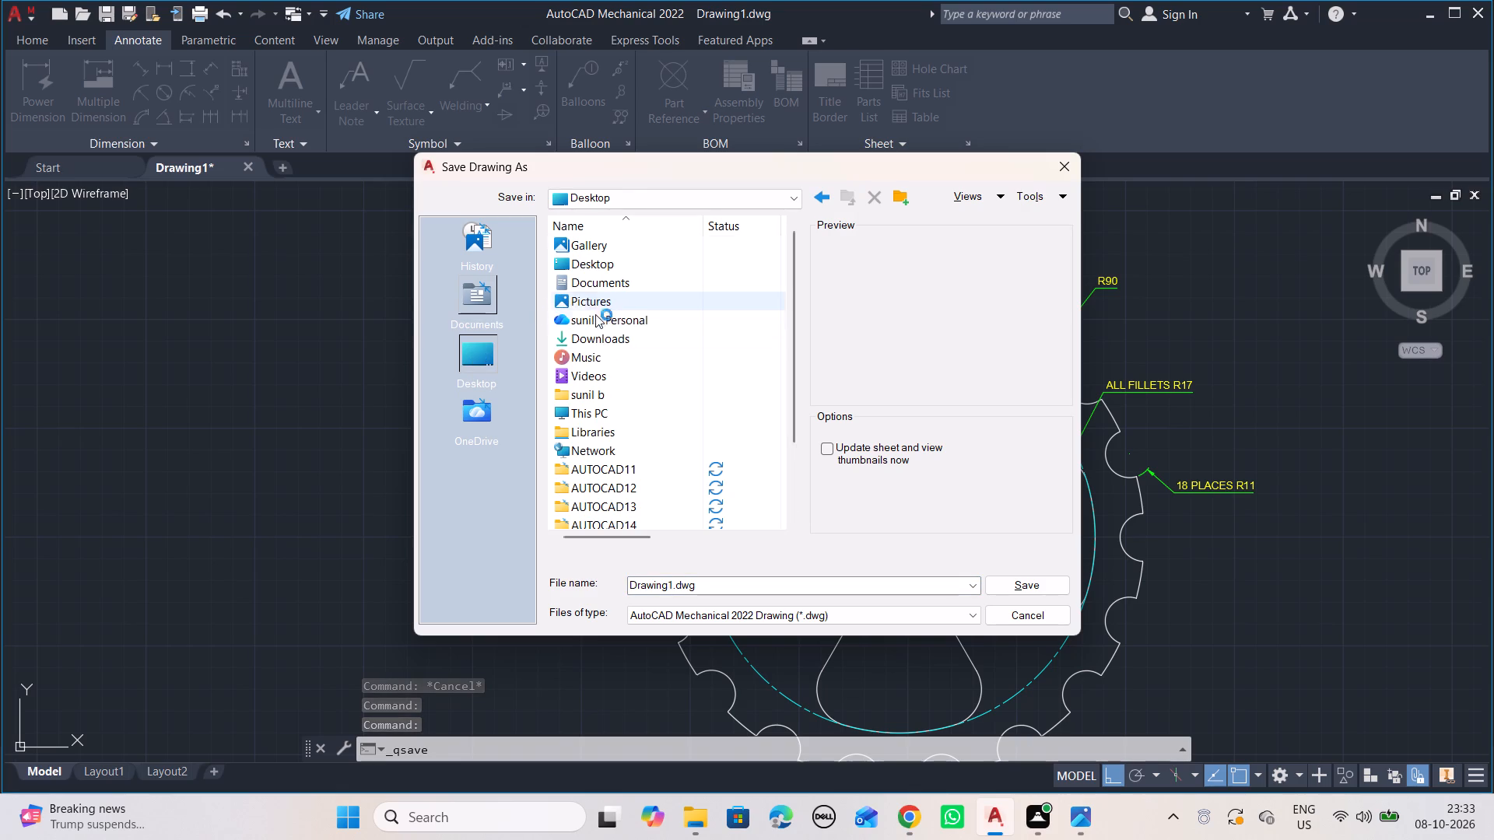
double_click(600, 491)
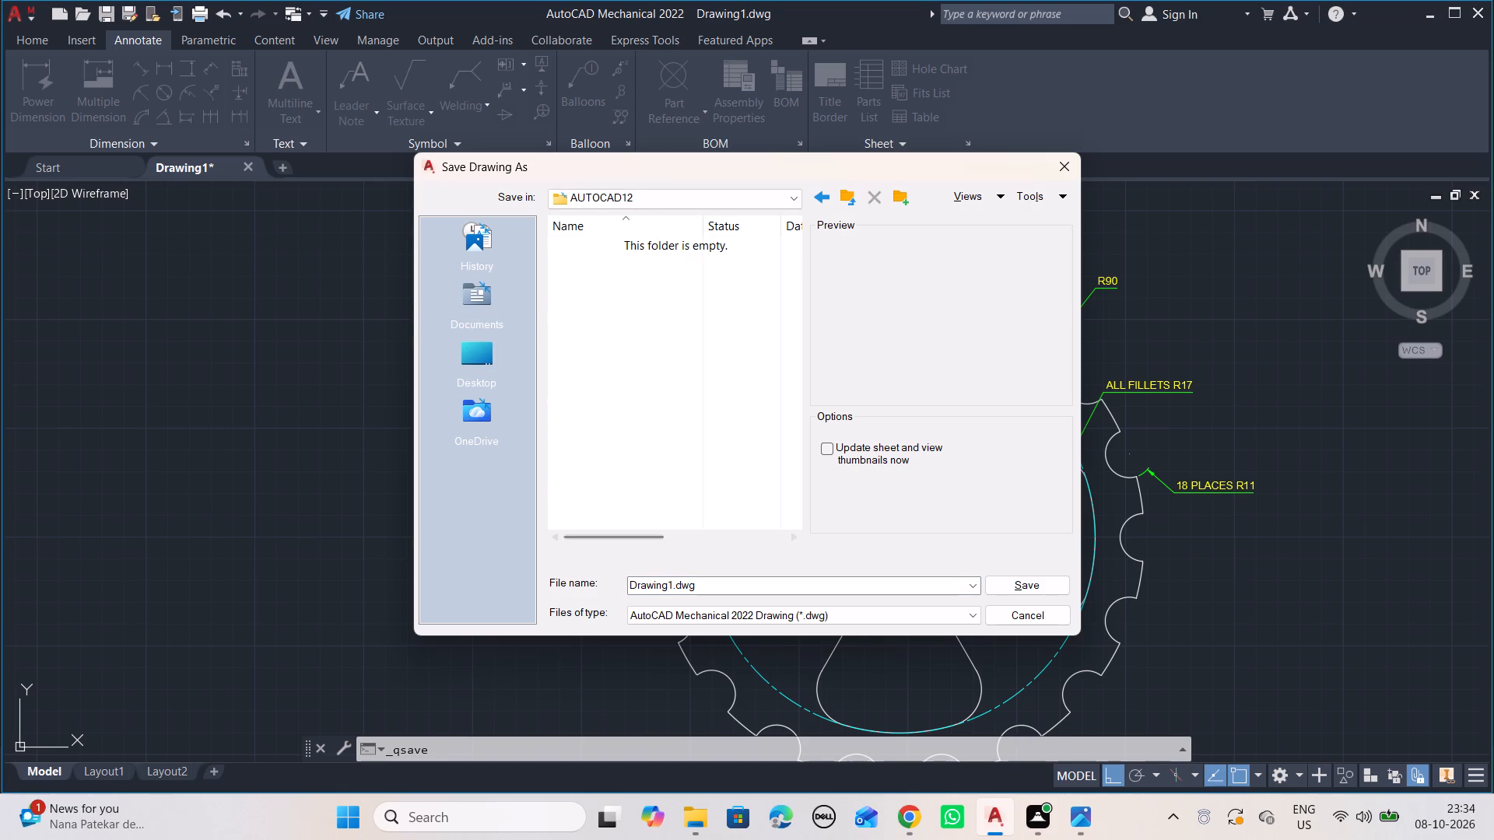
left_click(693, 590)
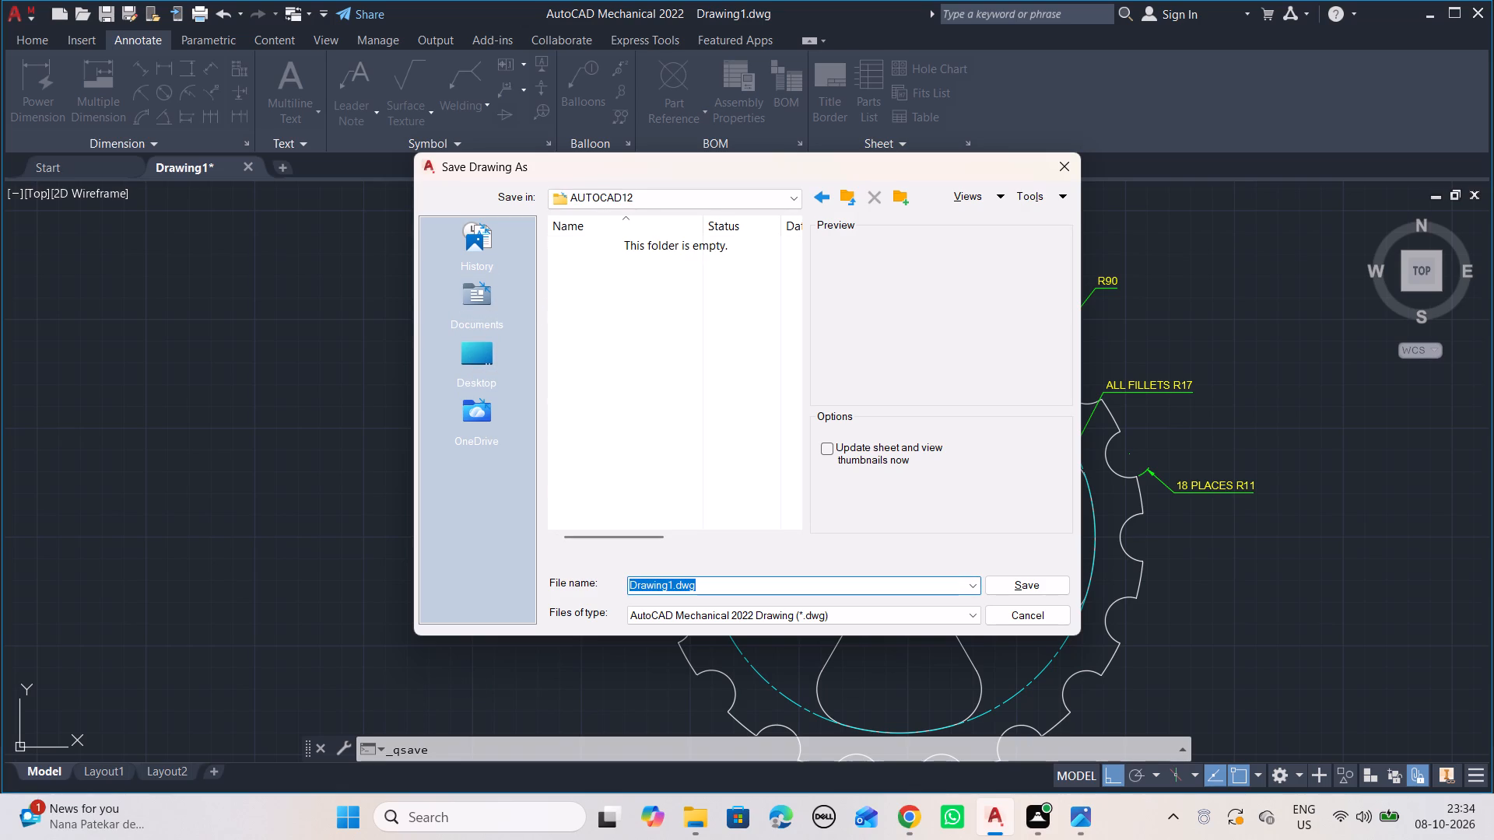
type("AUTOCAD12")
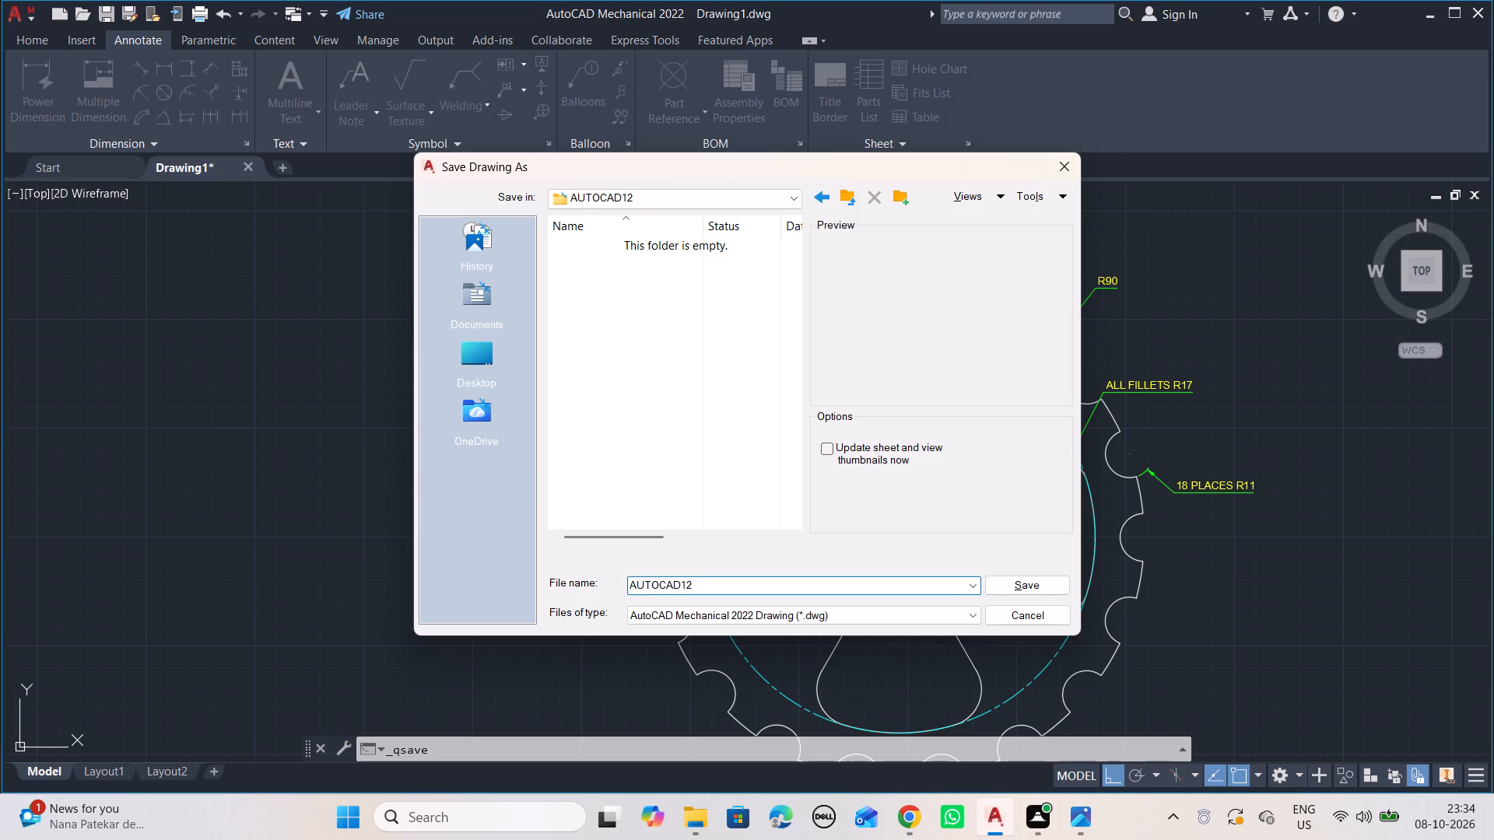
key("Return")
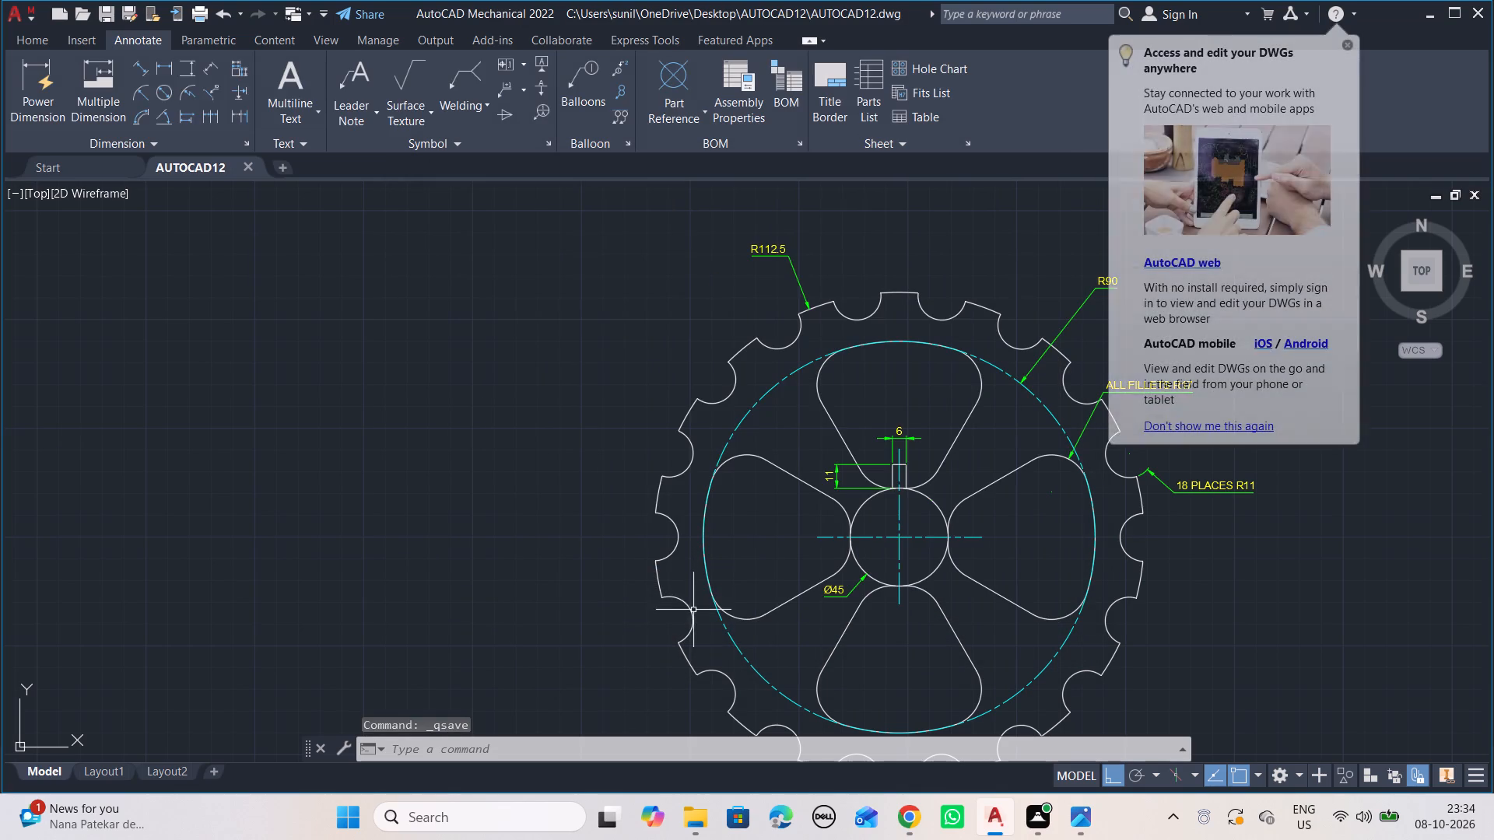
Switch to the reference image AUTOCAD_12.webp to compare it with the drawing.
key("alt+Tab")
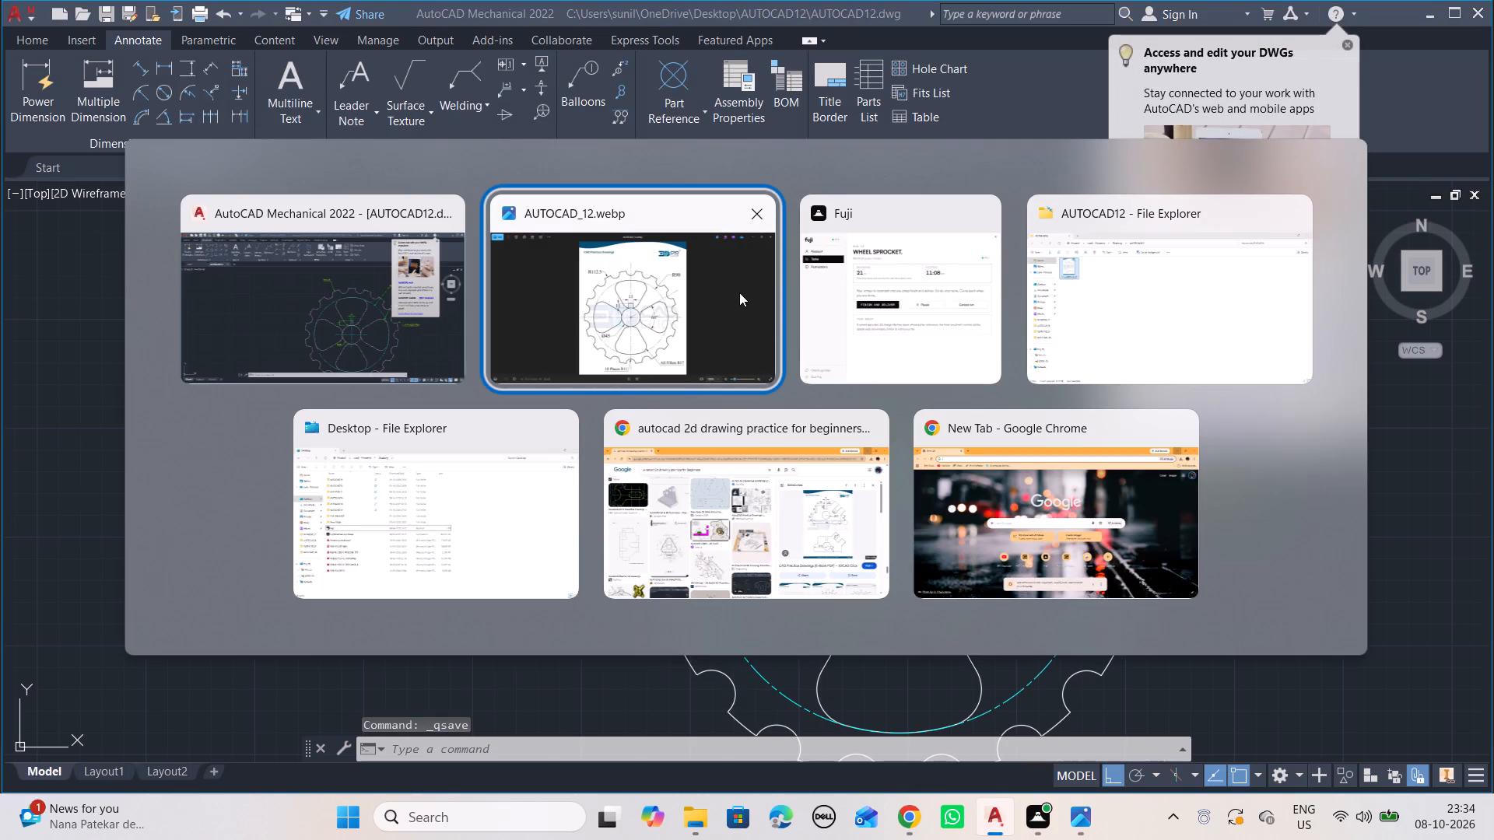